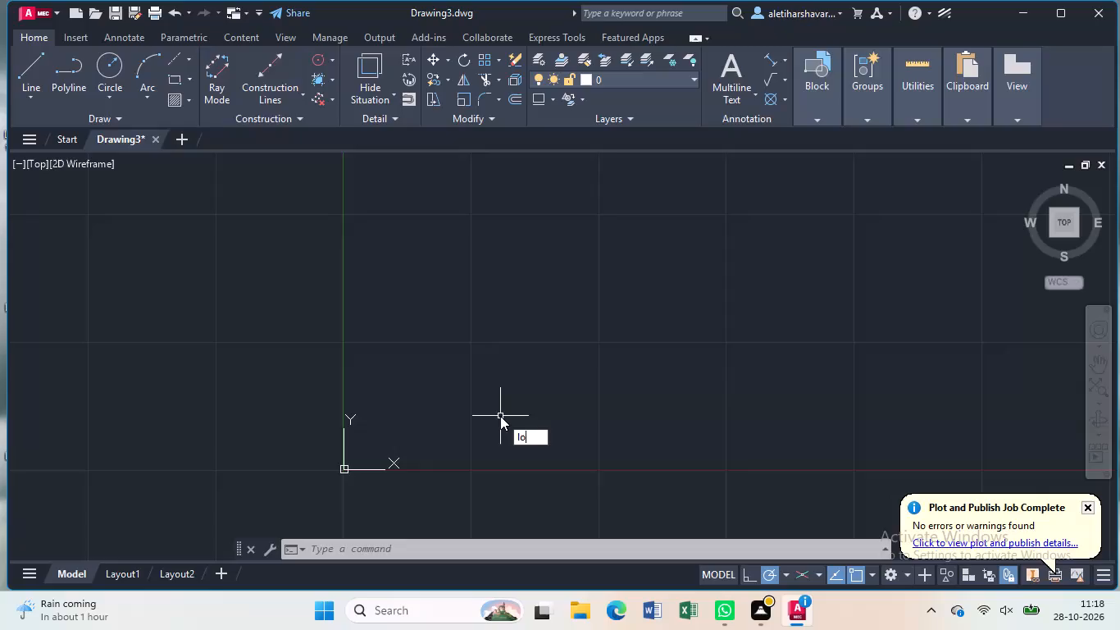
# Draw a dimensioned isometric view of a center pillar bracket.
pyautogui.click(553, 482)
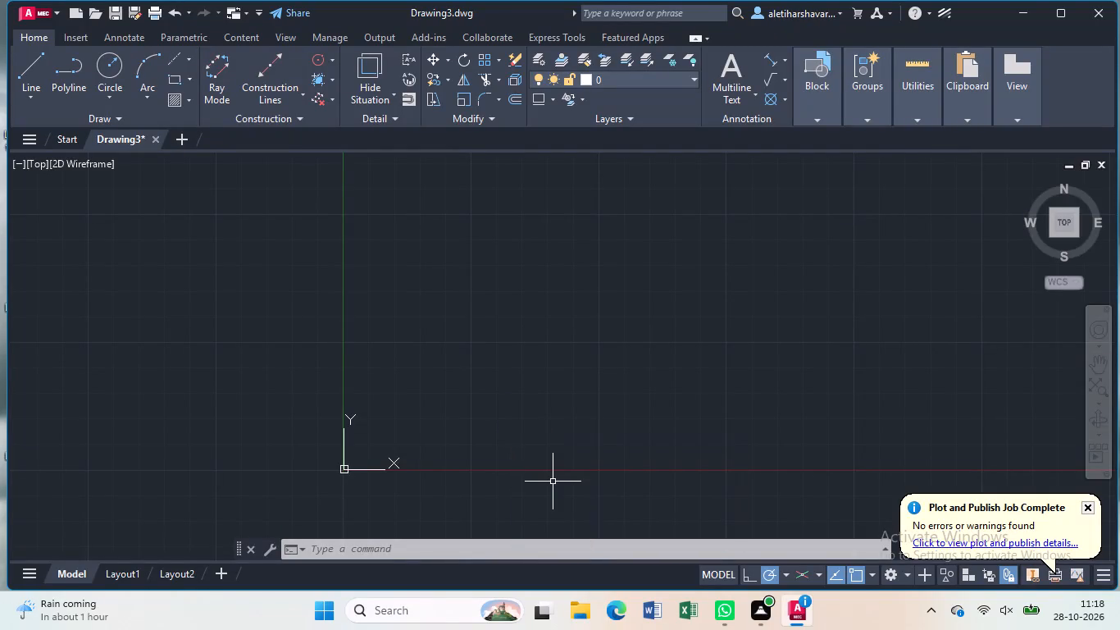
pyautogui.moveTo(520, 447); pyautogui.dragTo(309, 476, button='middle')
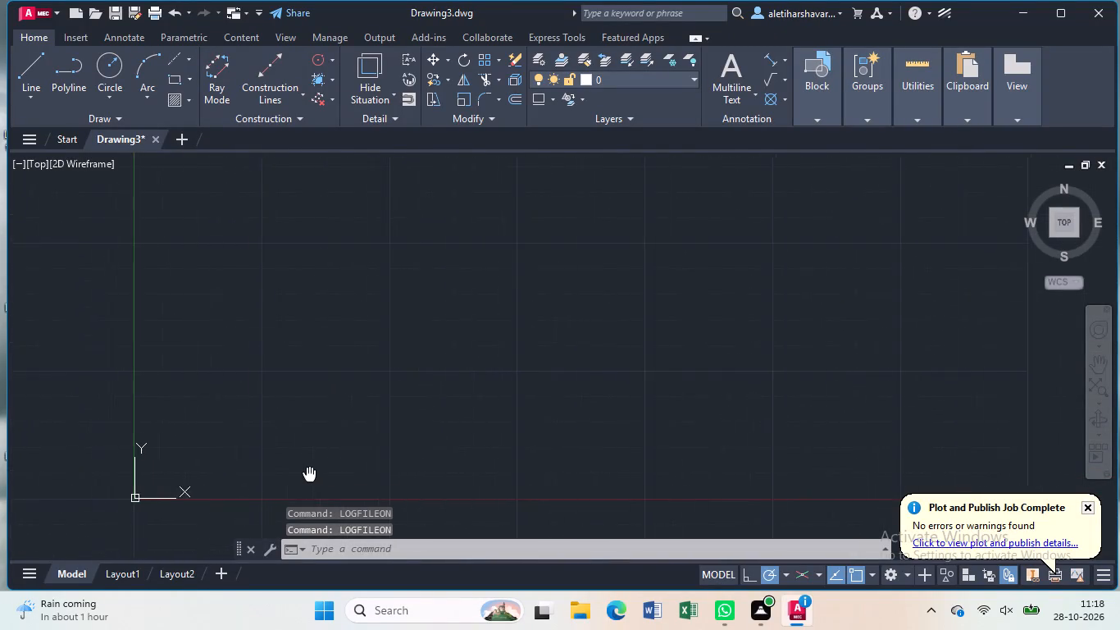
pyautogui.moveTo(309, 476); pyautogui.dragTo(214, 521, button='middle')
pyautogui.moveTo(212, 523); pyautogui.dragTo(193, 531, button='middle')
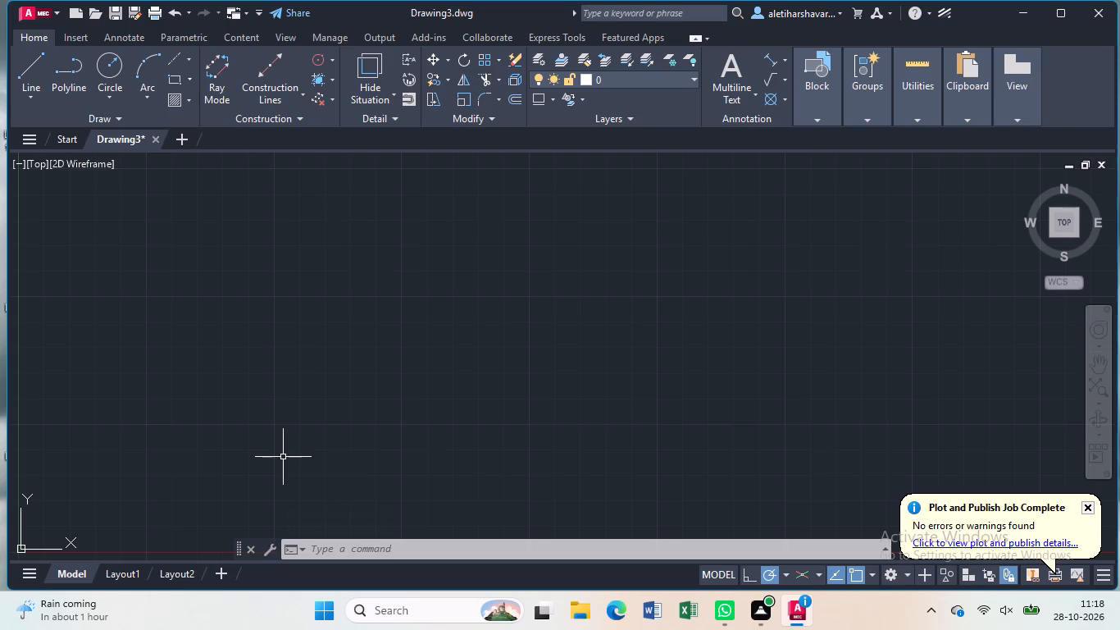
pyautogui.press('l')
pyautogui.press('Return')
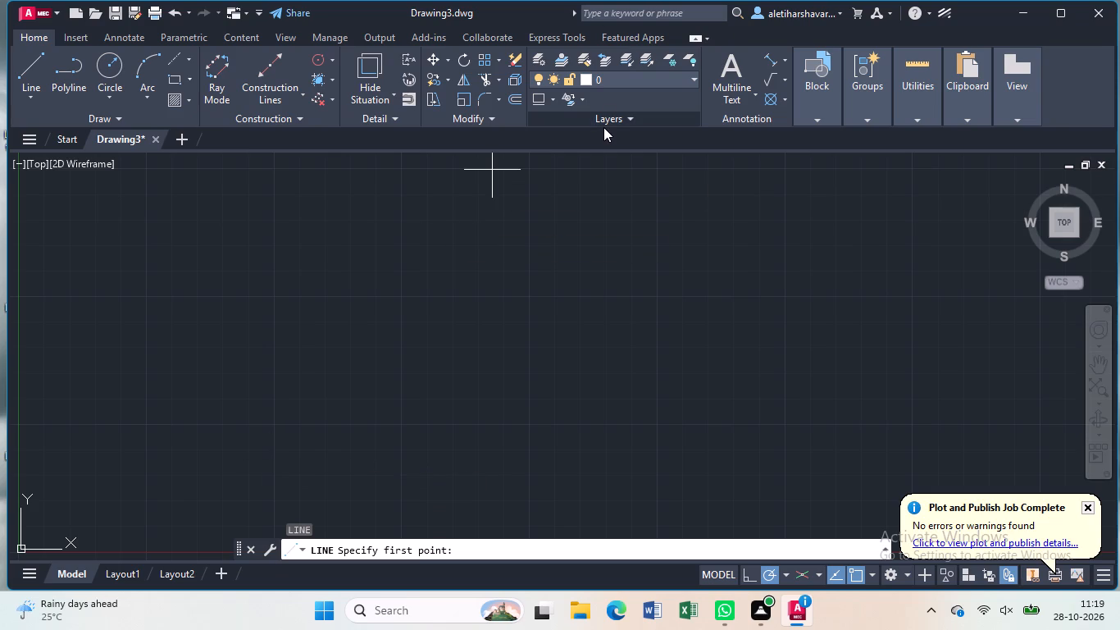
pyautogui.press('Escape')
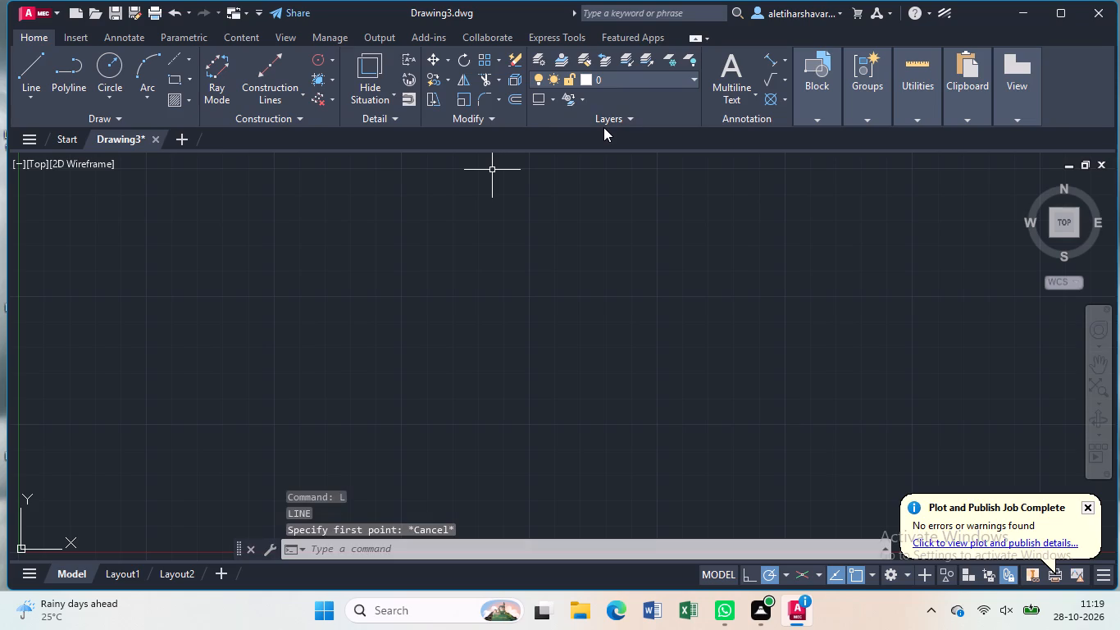
# Turn on isometric drafting with the top isoplane.
pyautogui.click(805, 573)
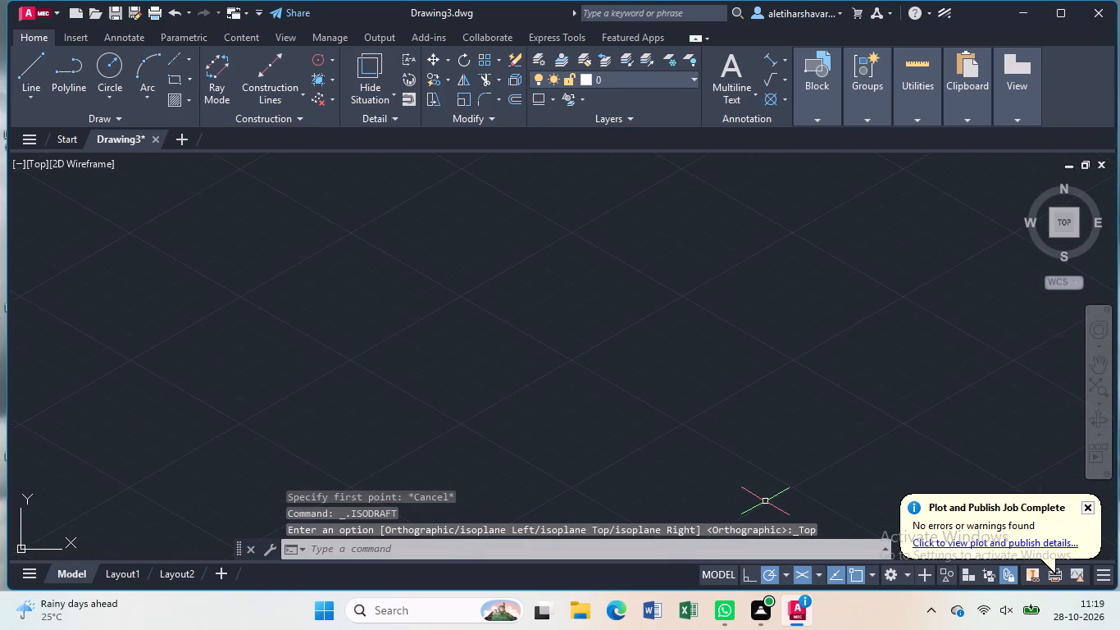
# Start a line in the empty drawing area with a 30-unit segment sloping down along 330°.
pyautogui.press('l')
pyautogui.press('Return')
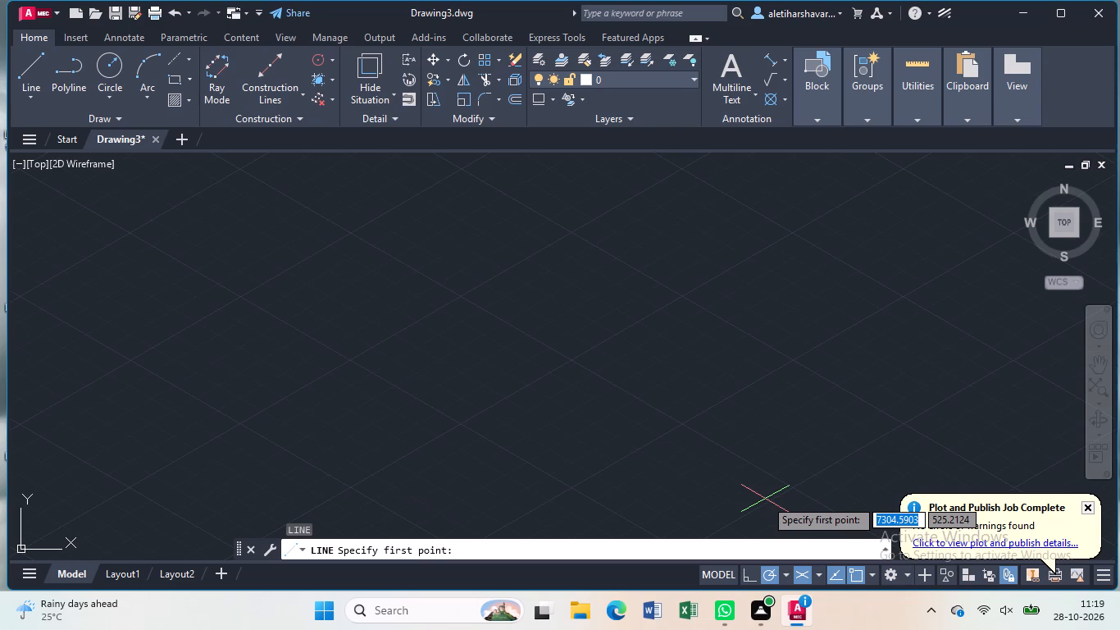
pyautogui.press('l')
pyautogui.press('Return')
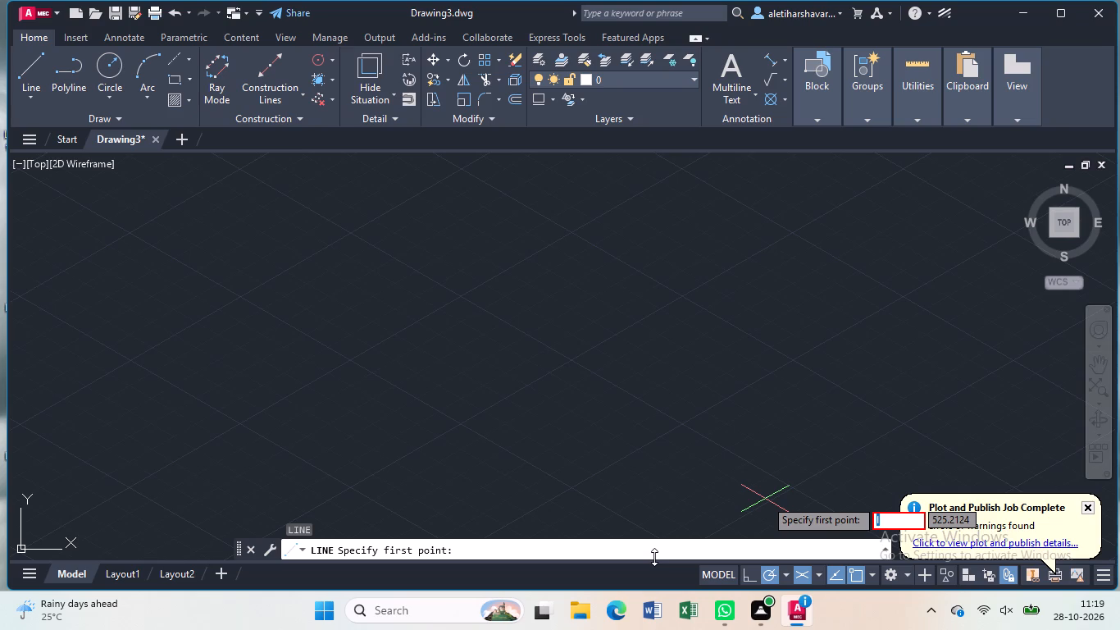
pyautogui.press('BackSpace')
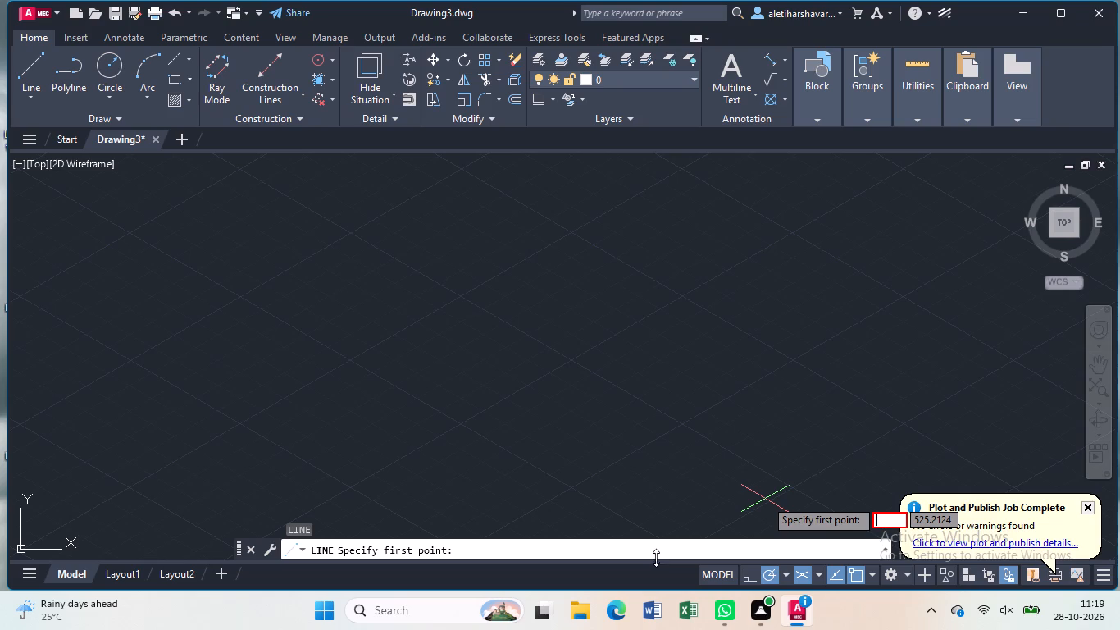
pyautogui.click(370, 439)
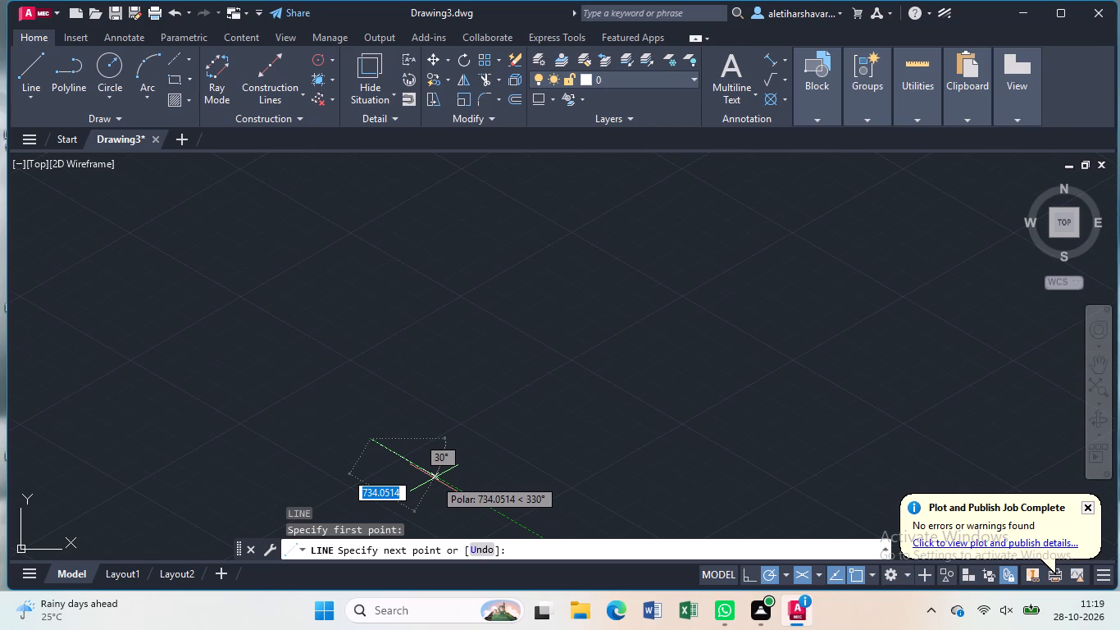
pyautogui.press('3')
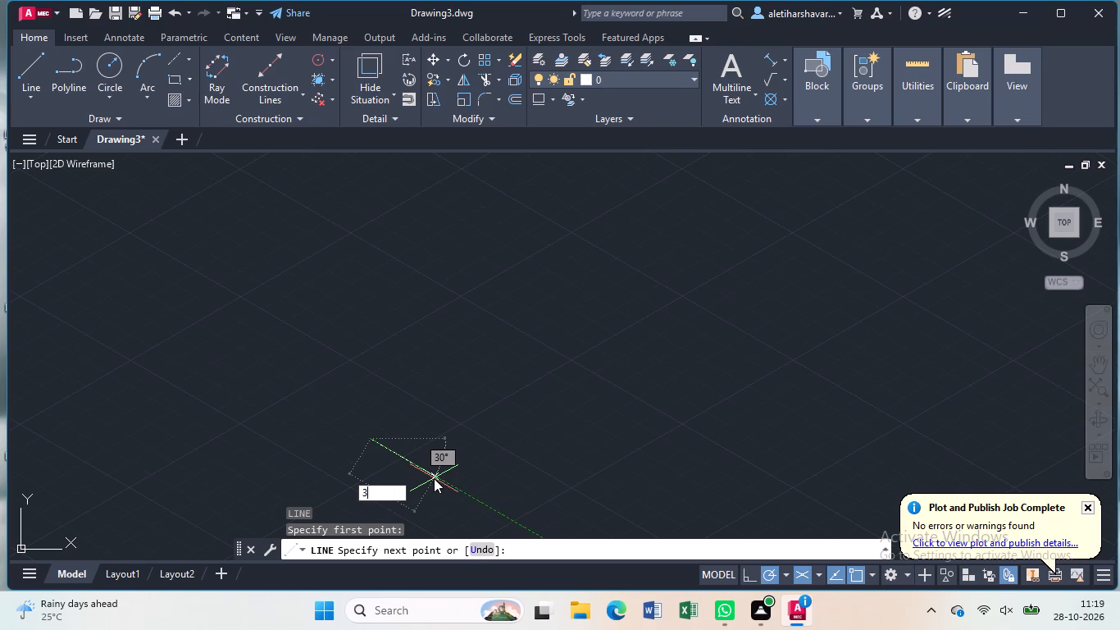
pyautogui.press('0')
pyautogui.press('Return')
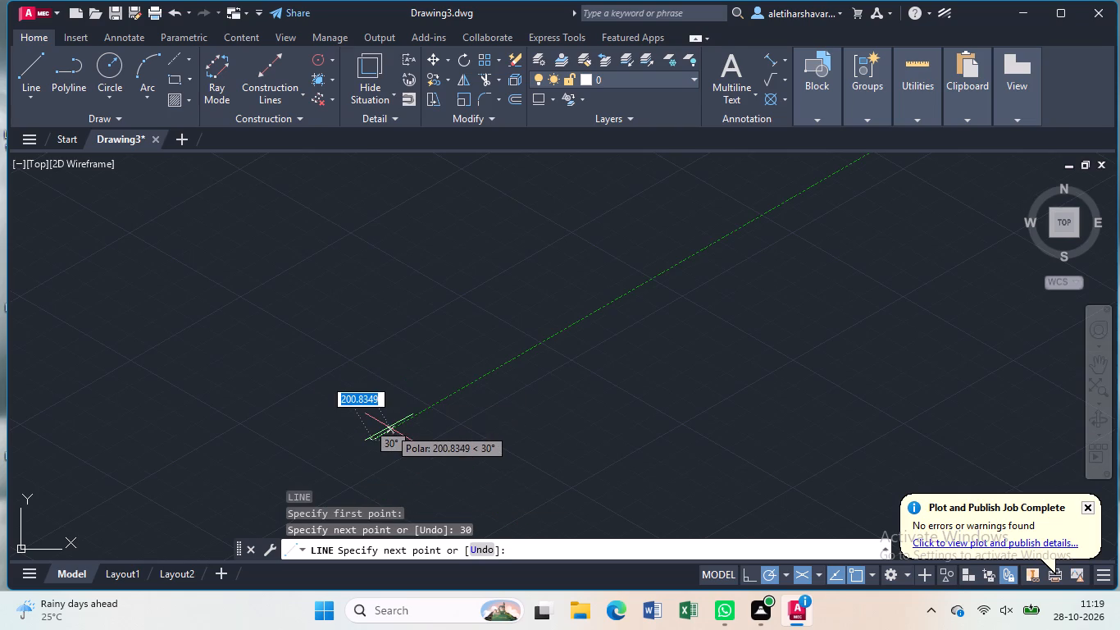
# Continue the line chain with a 50-unit segment along 30° and a 15-unit segment straight up.
pyautogui.scroll(3, 389, 427)
pyautogui.moveTo(392, 426); pyautogui.dragTo(572, 324, button='middle')
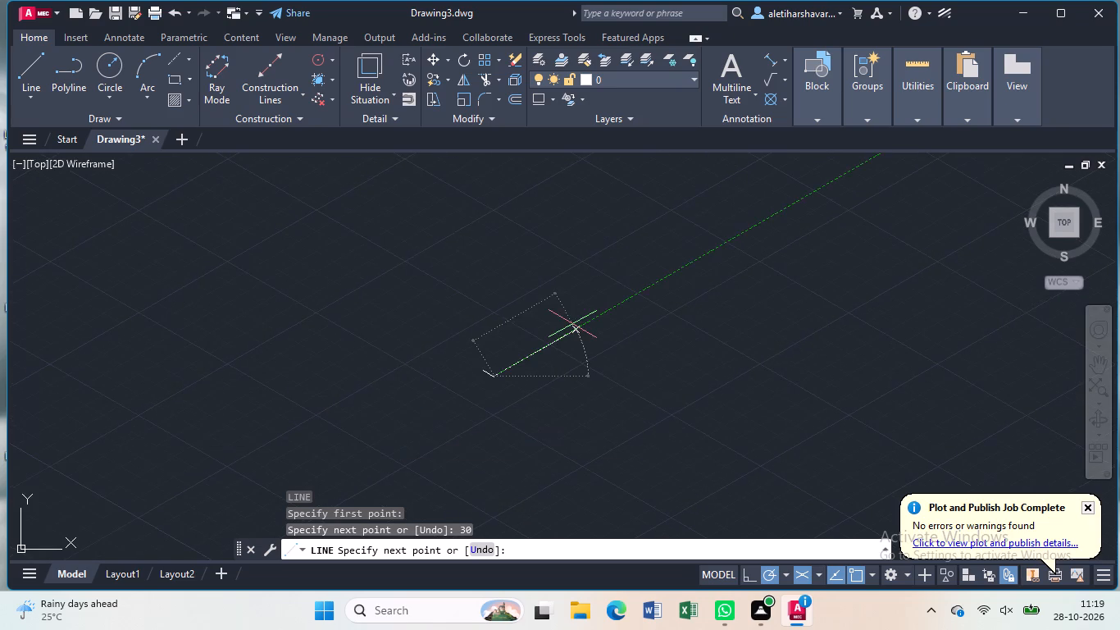
pyautogui.scroll(3, 572, 324)
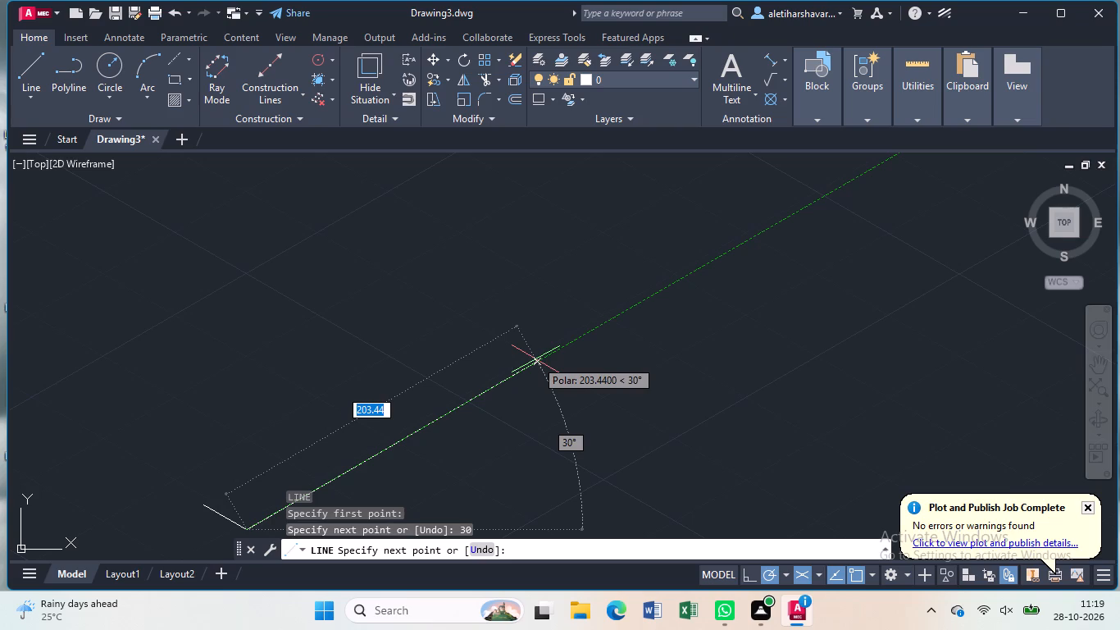
pyautogui.press('5')
pyautogui.press('0')
pyautogui.press('Return')
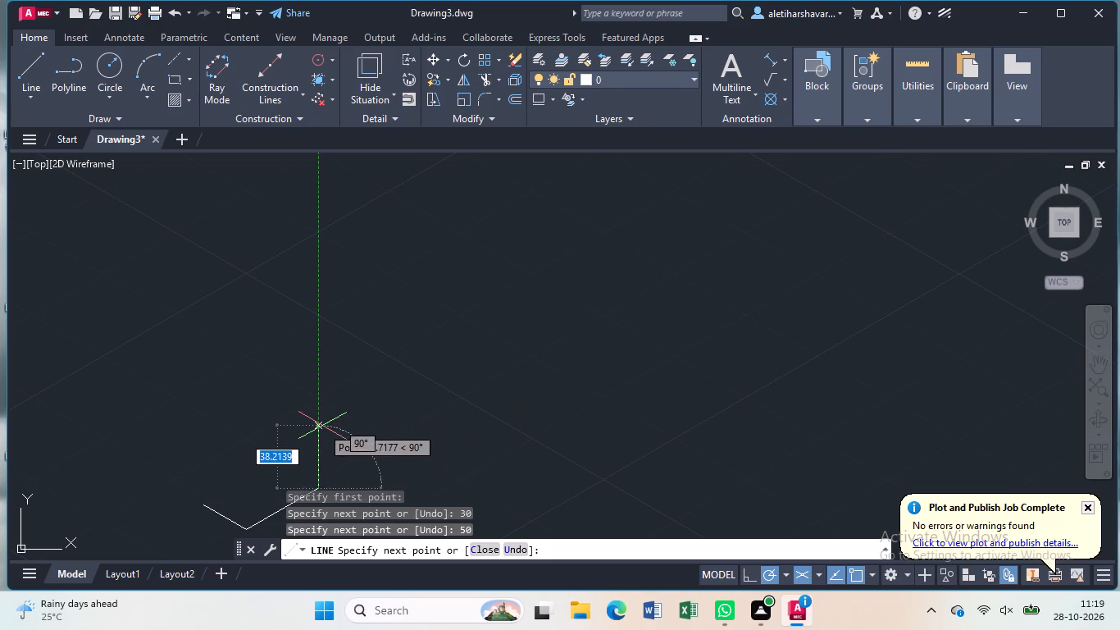
pyautogui.press('1')
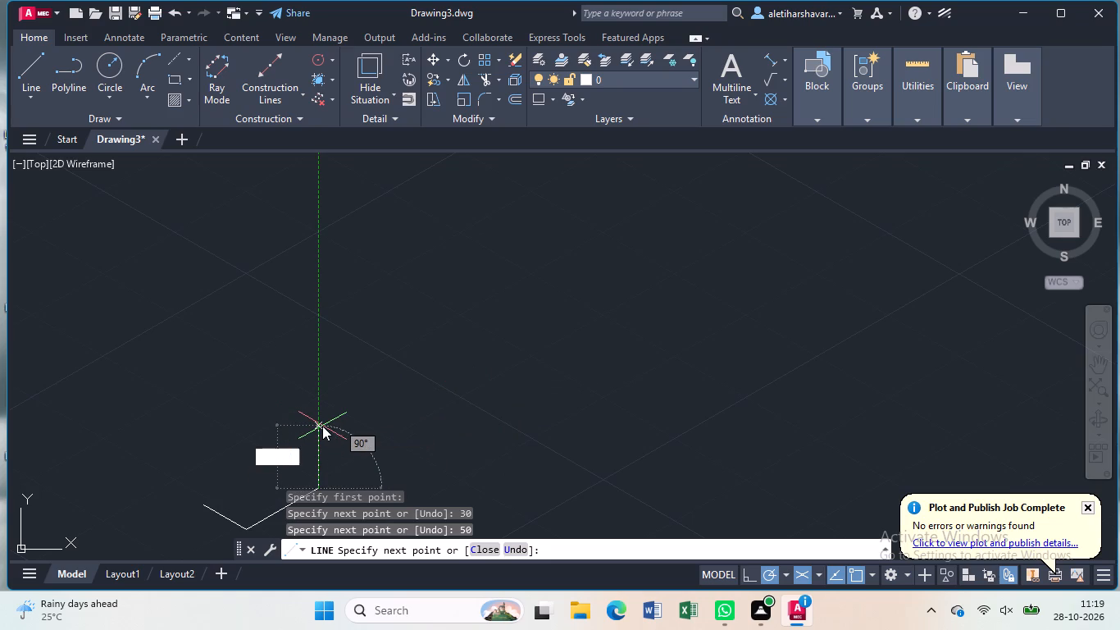
pyautogui.press('5')
pyautogui.press('Return')
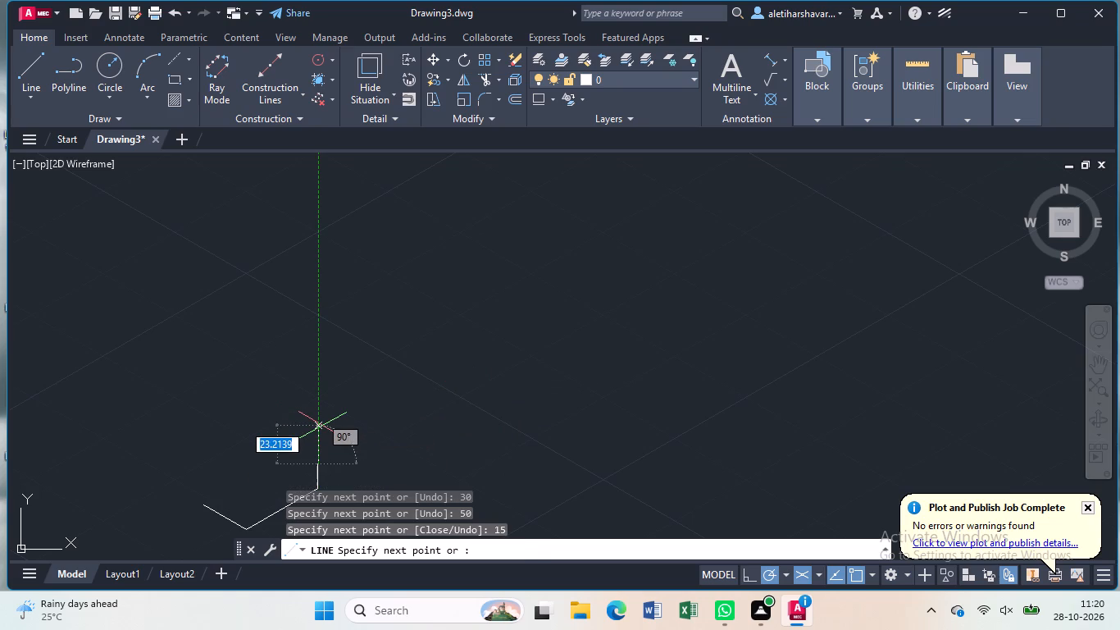
pyautogui.press('Escape')
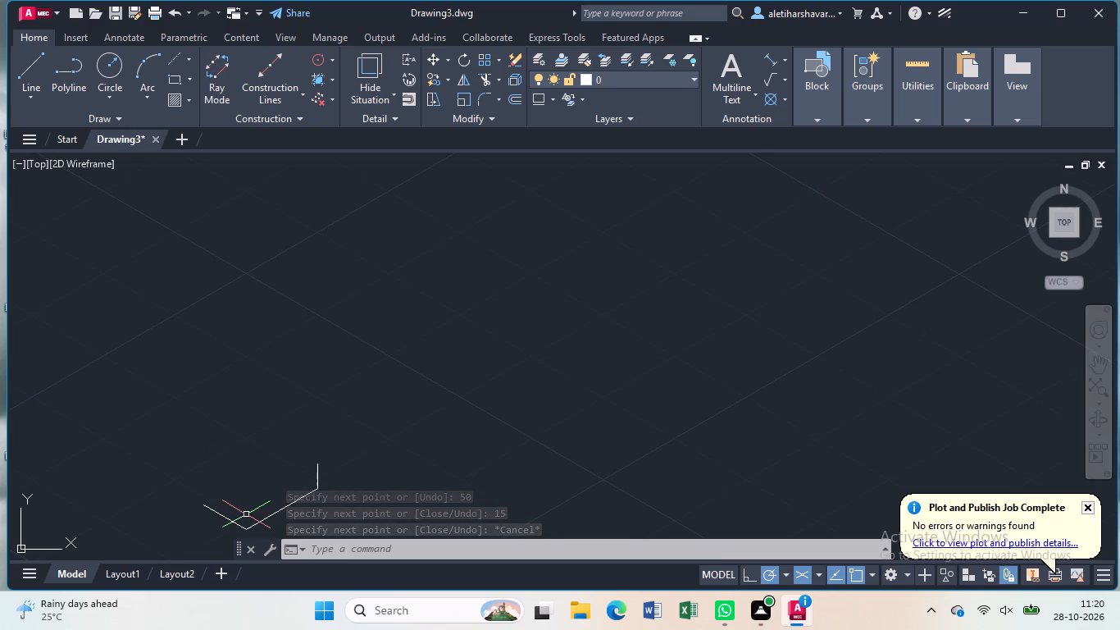
# Draw a 15-unit vertical line upward from the corner where the 30-unit and 50-unit edges meet.
pyautogui.moveTo(246, 514); pyautogui.dragTo(246, 479, button='middle')
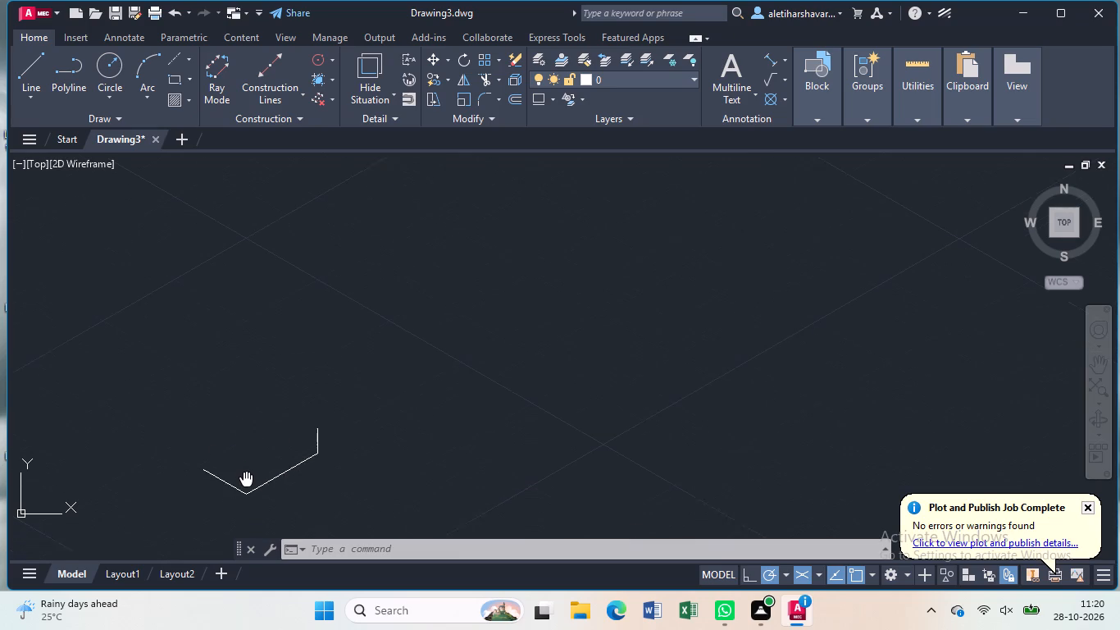
pyautogui.moveTo(246, 479); pyautogui.dragTo(246, 459, button='middle')
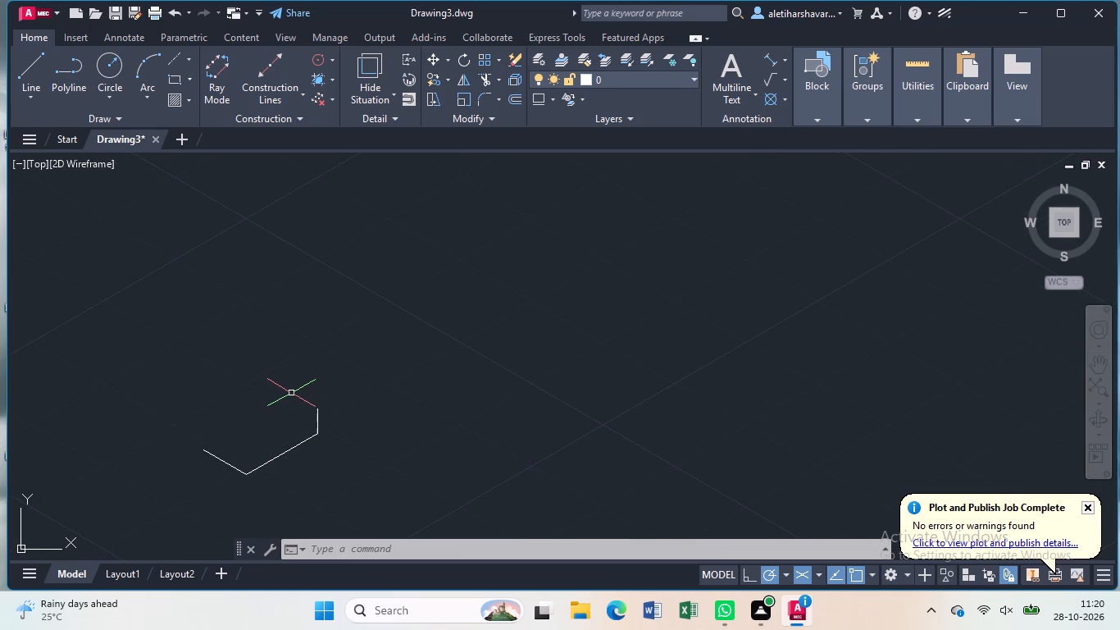
pyautogui.press('l')
pyautogui.press('Return')
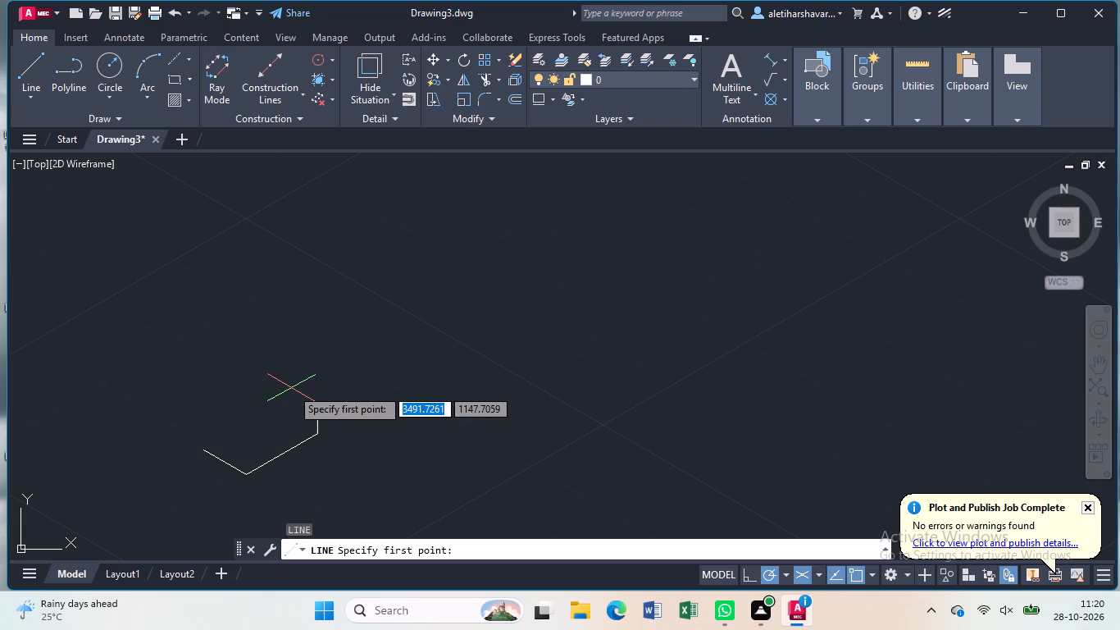
pyautogui.click(244, 477)
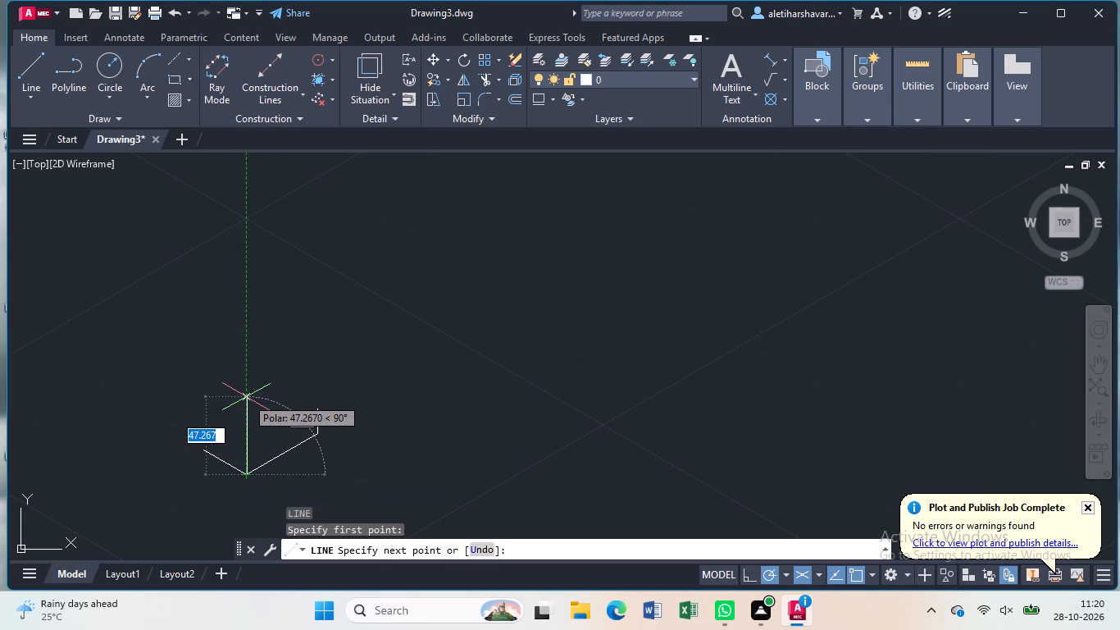
pyautogui.press('1')
pyautogui.press('5')
pyautogui.press('Return')
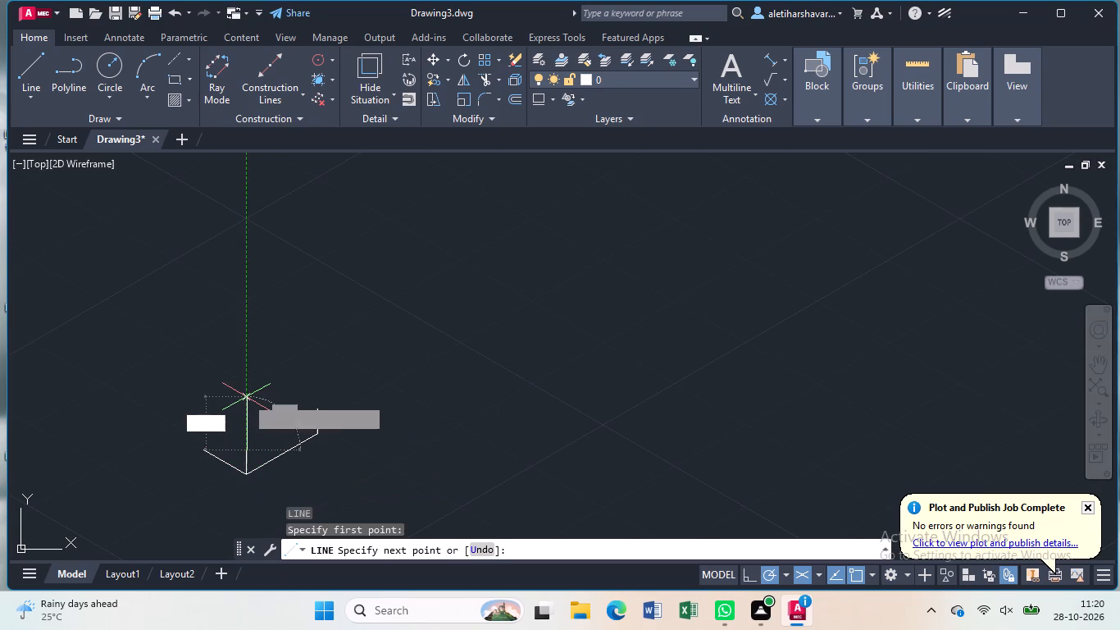
pyautogui.press('Escape')
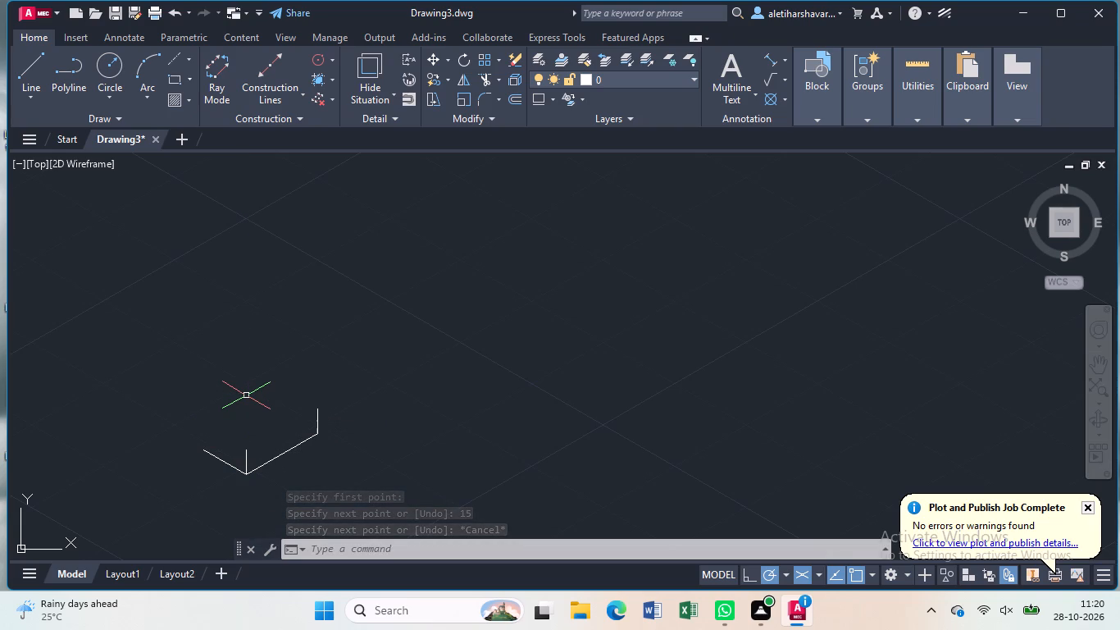
# From the free end of the 30-unit edge, draw a notched profile: 15 up, 8 along 330°, 5 along 30° and 14 along 330°.
pyautogui.press('l')
pyautogui.press('Return')
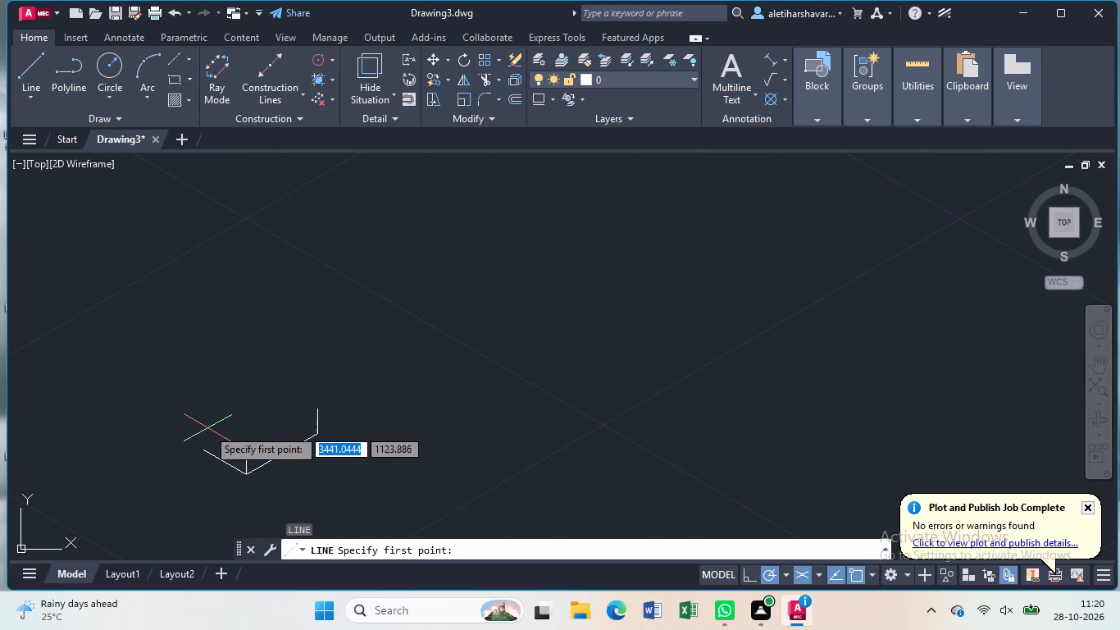
pyautogui.click(203, 449)
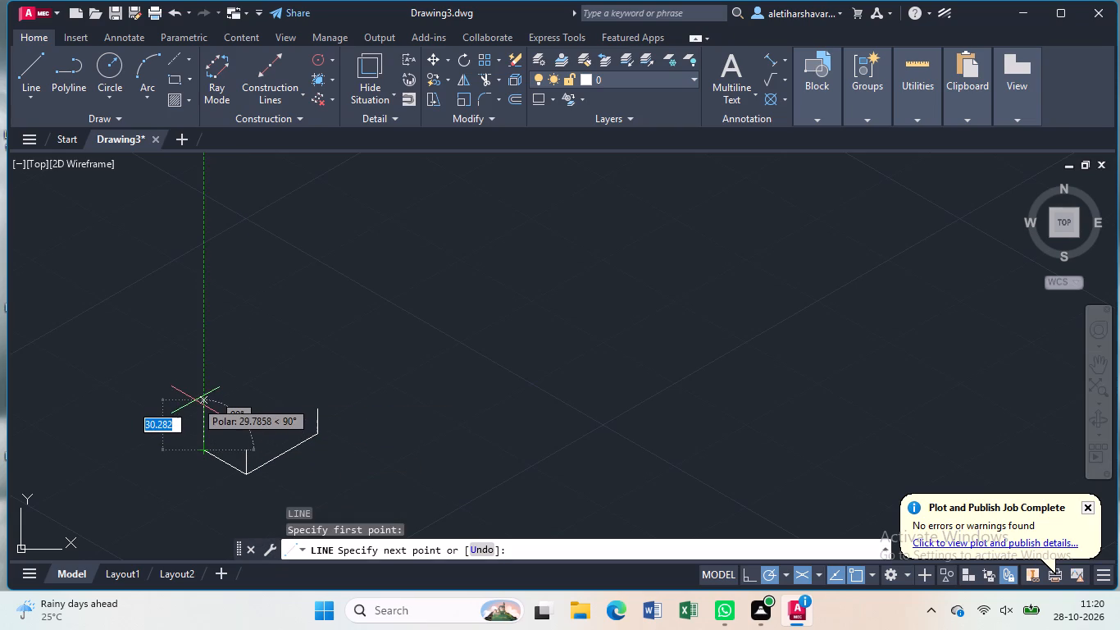
pyautogui.write('15')
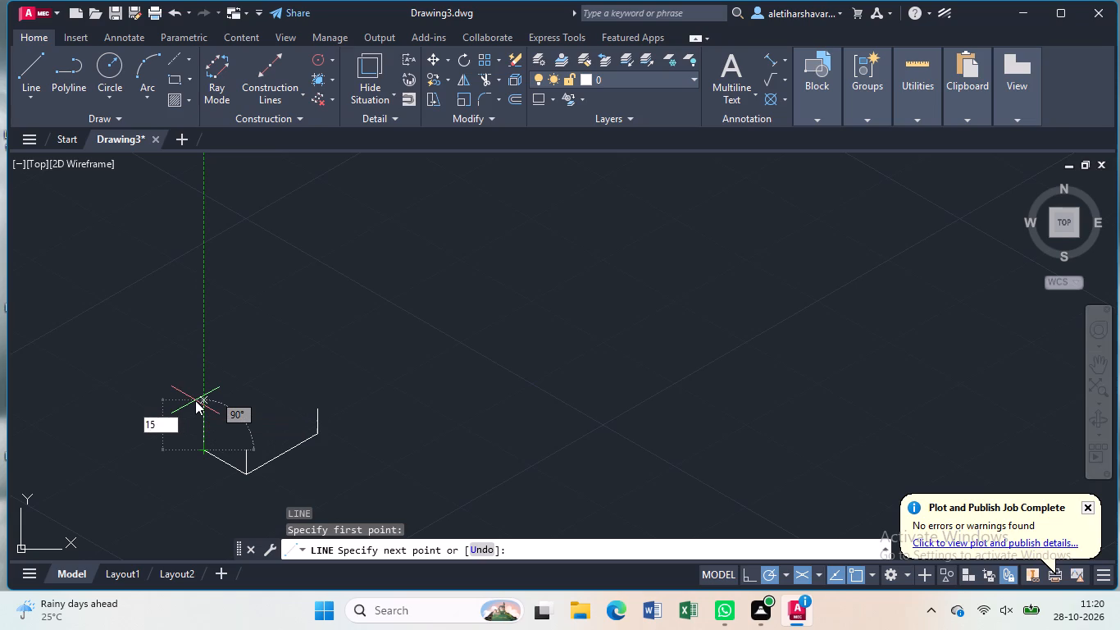
pyautogui.press('Return')
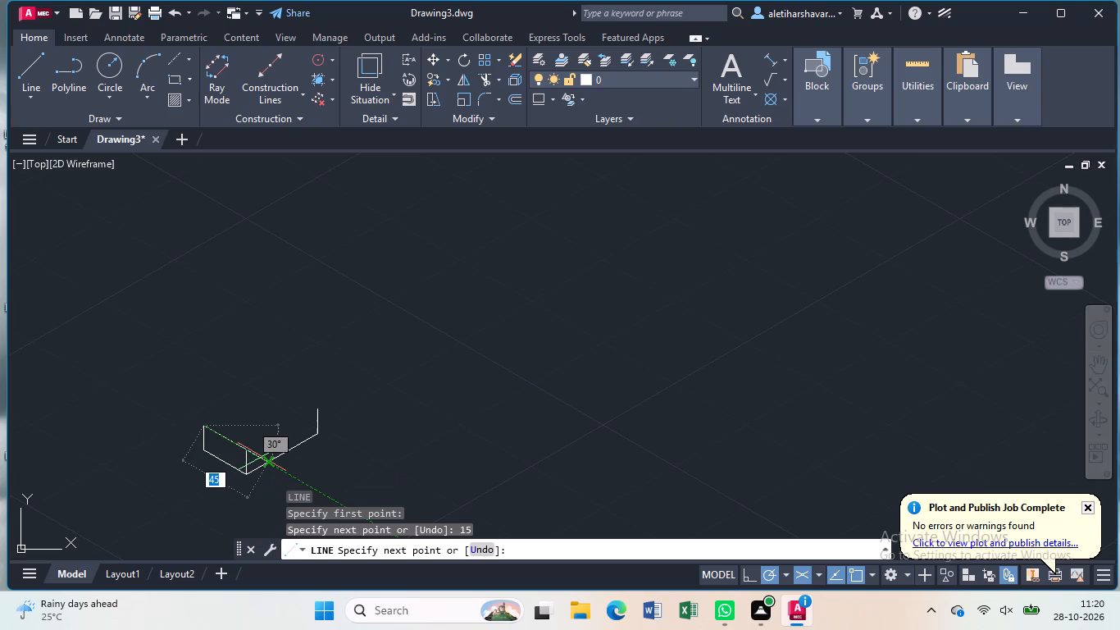
pyautogui.press('8')
pyautogui.press('Return')
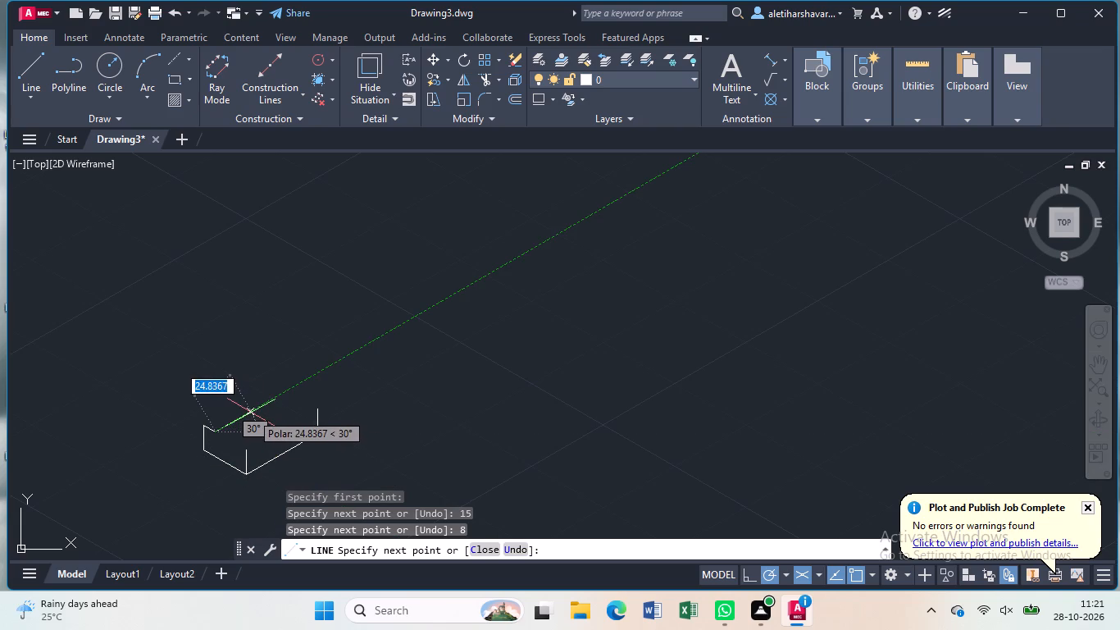
pyautogui.press('5')
pyautogui.press('Return')
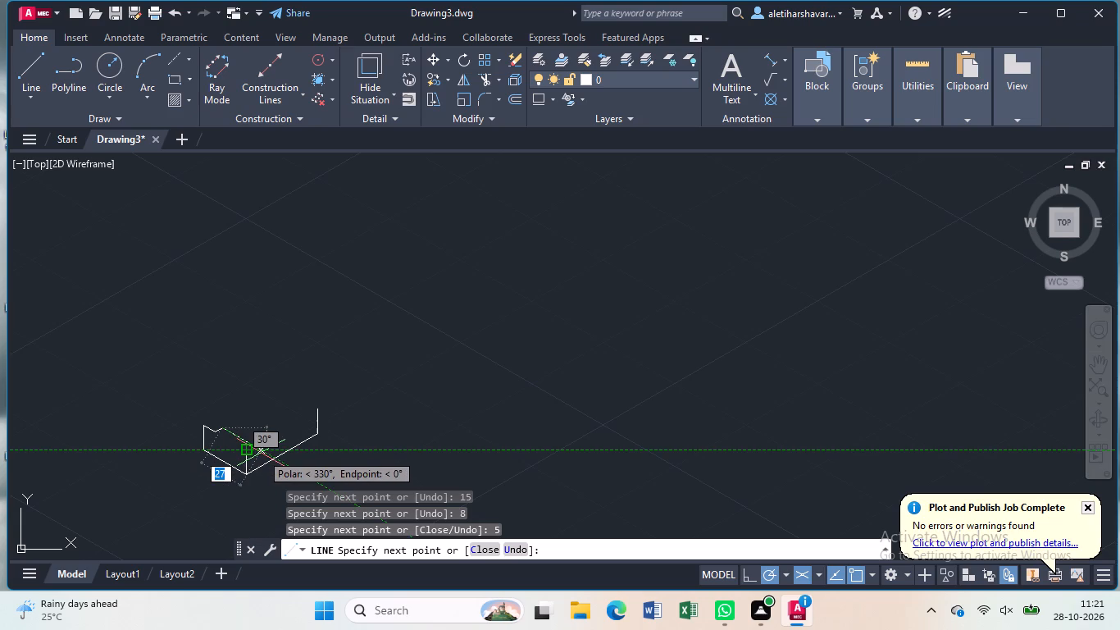
pyautogui.write('14')
pyautogui.press('Return')
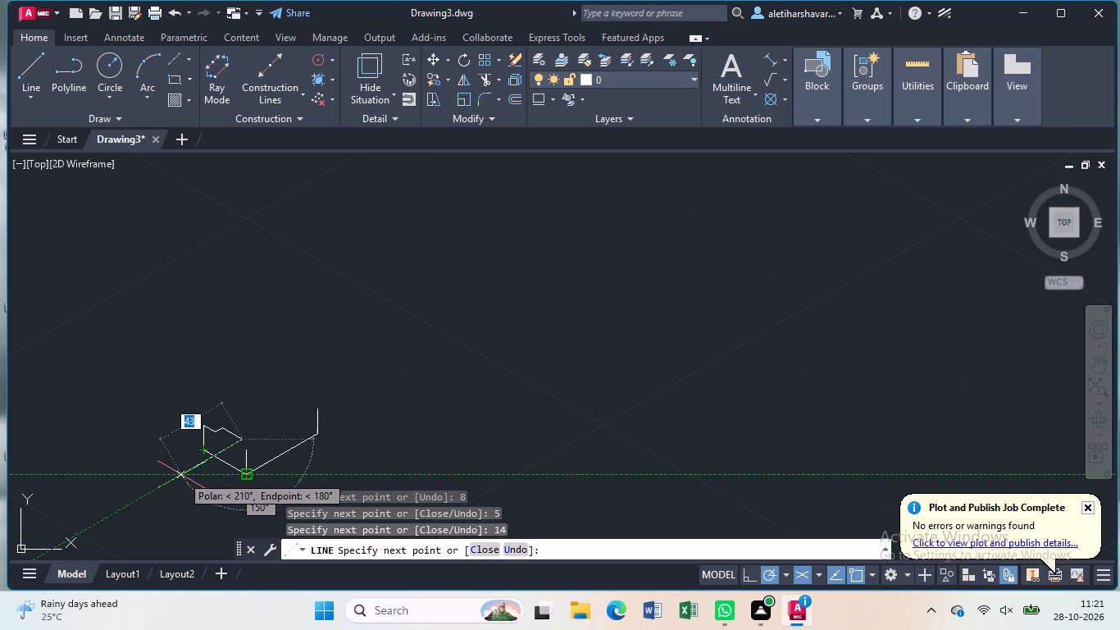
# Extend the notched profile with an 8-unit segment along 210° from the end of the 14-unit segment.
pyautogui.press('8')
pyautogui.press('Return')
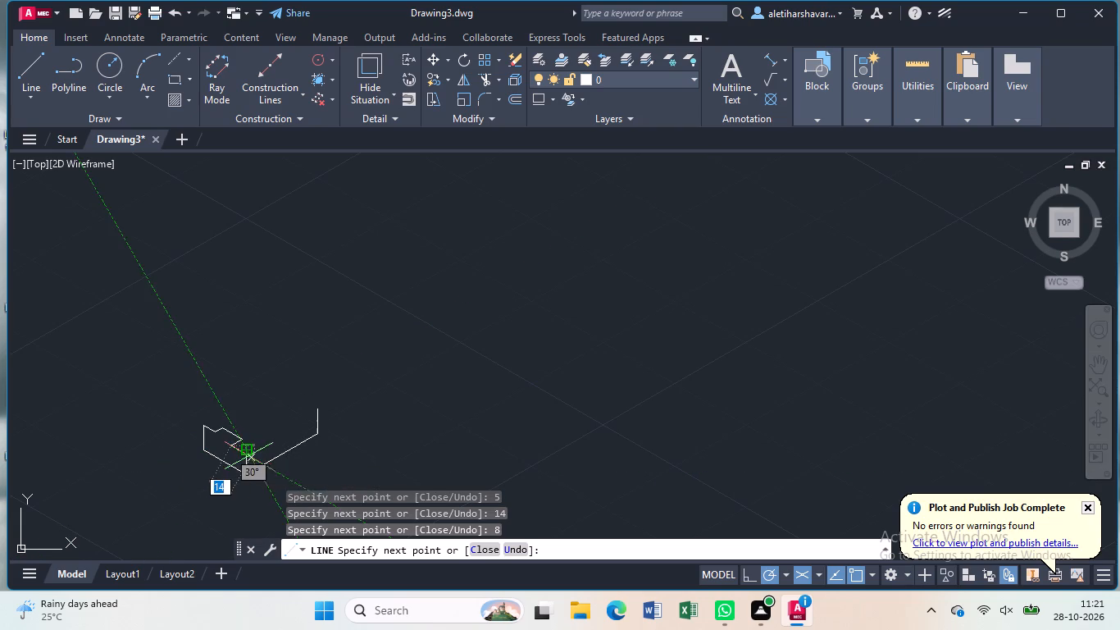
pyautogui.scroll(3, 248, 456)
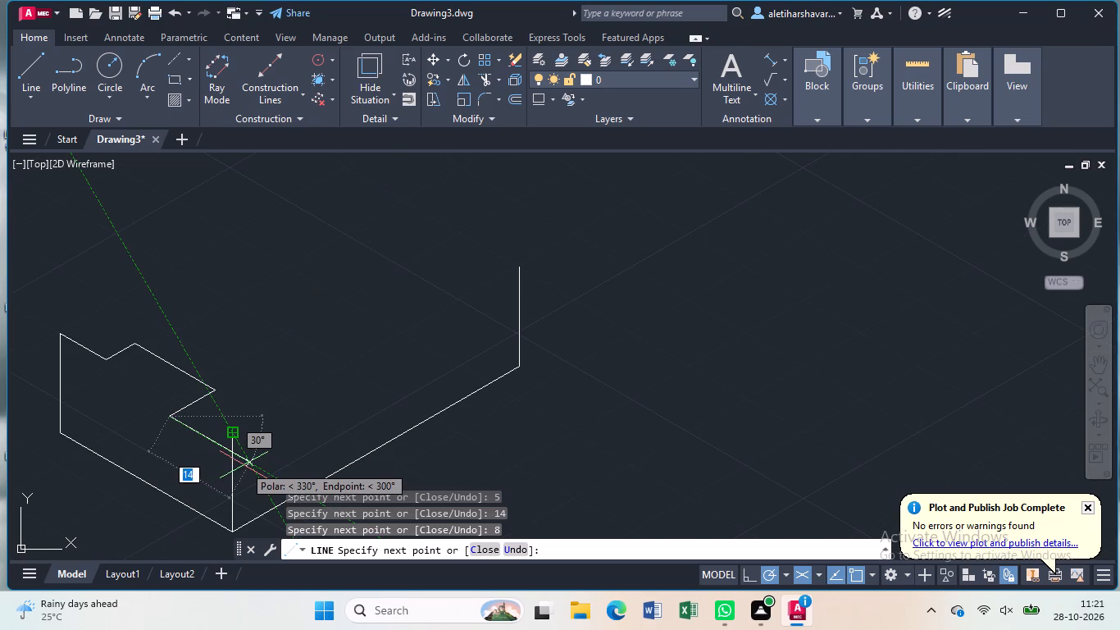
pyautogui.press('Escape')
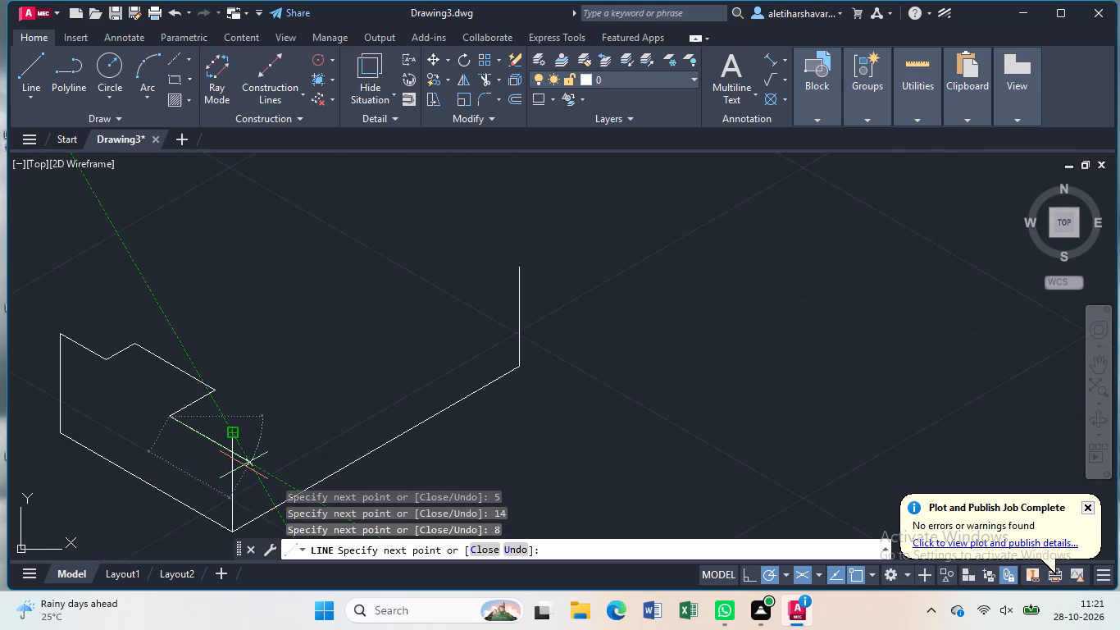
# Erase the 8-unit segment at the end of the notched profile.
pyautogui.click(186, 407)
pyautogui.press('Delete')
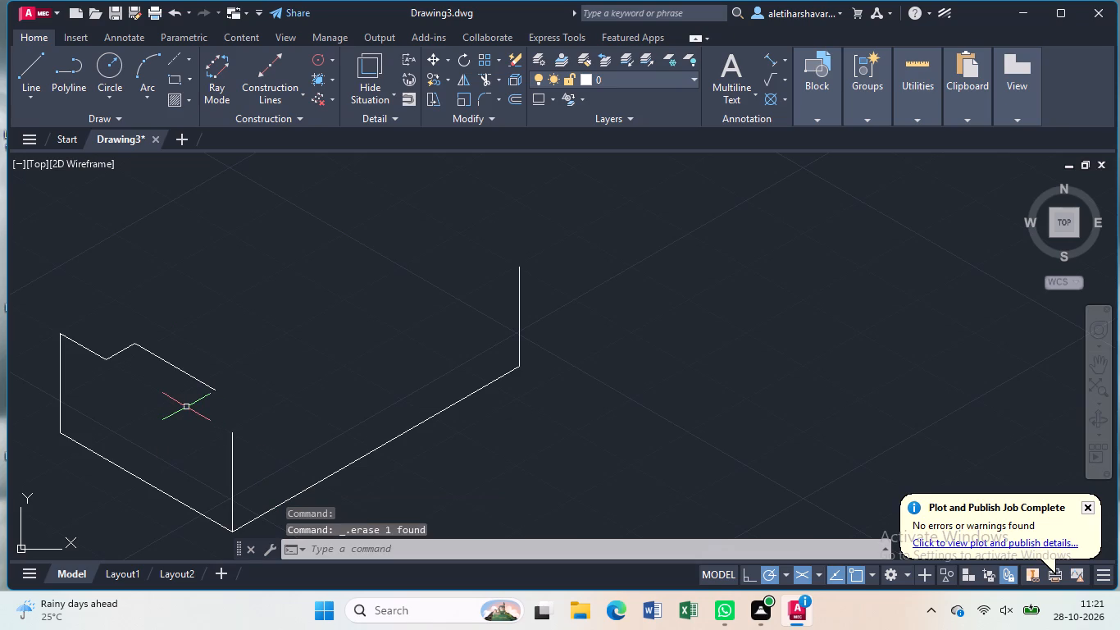
# From the end of the 14-unit segment, draw a 5-unit line along 210°, then a line to the top of the front corner's vertical edge.
pyautogui.press('l')
pyautogui.press('Return')
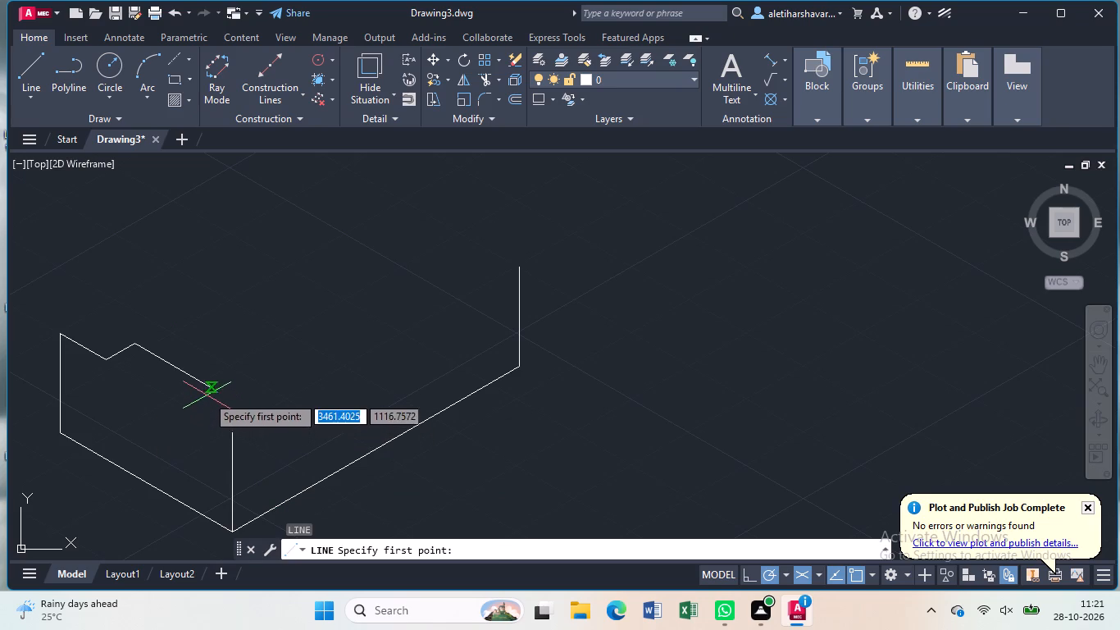
pyautogui.click(211, 388)
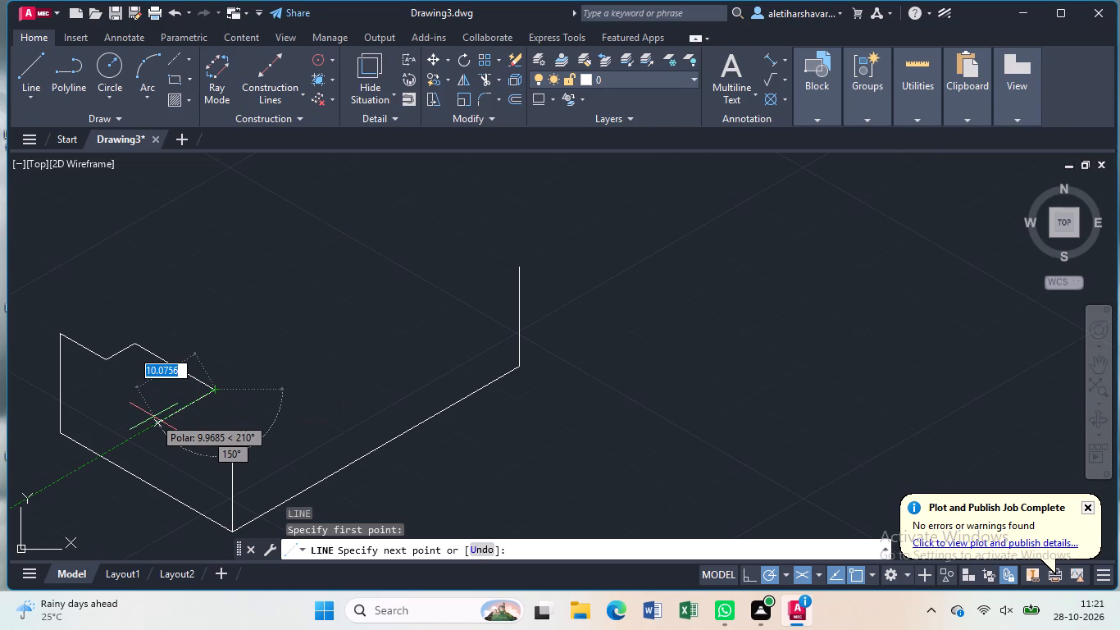
pyautogui.press('5')
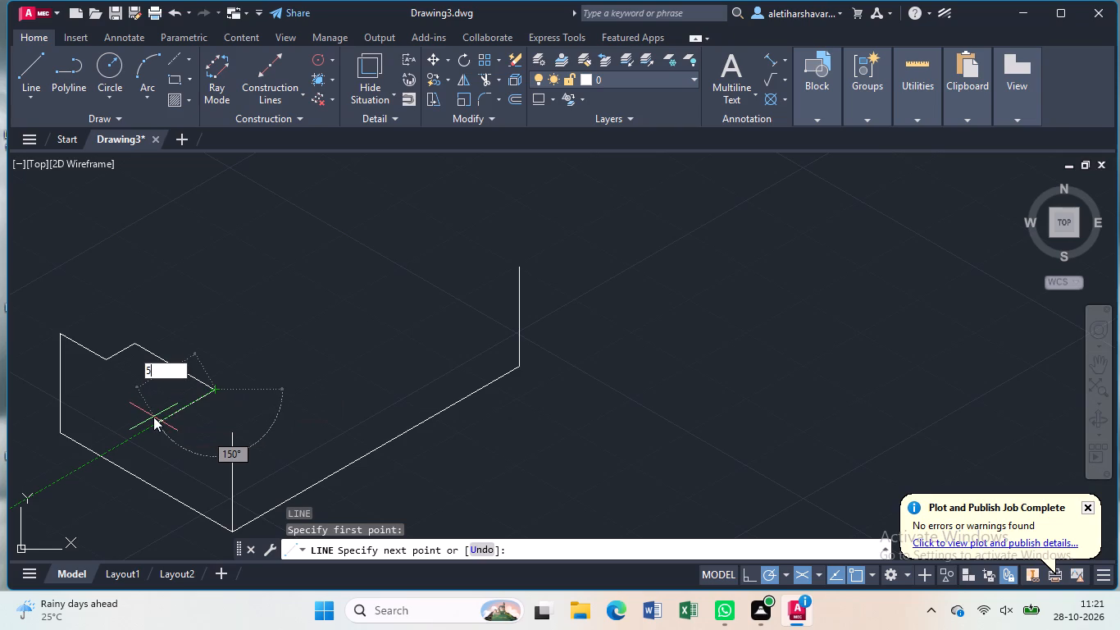
pyautogui.press('Return')
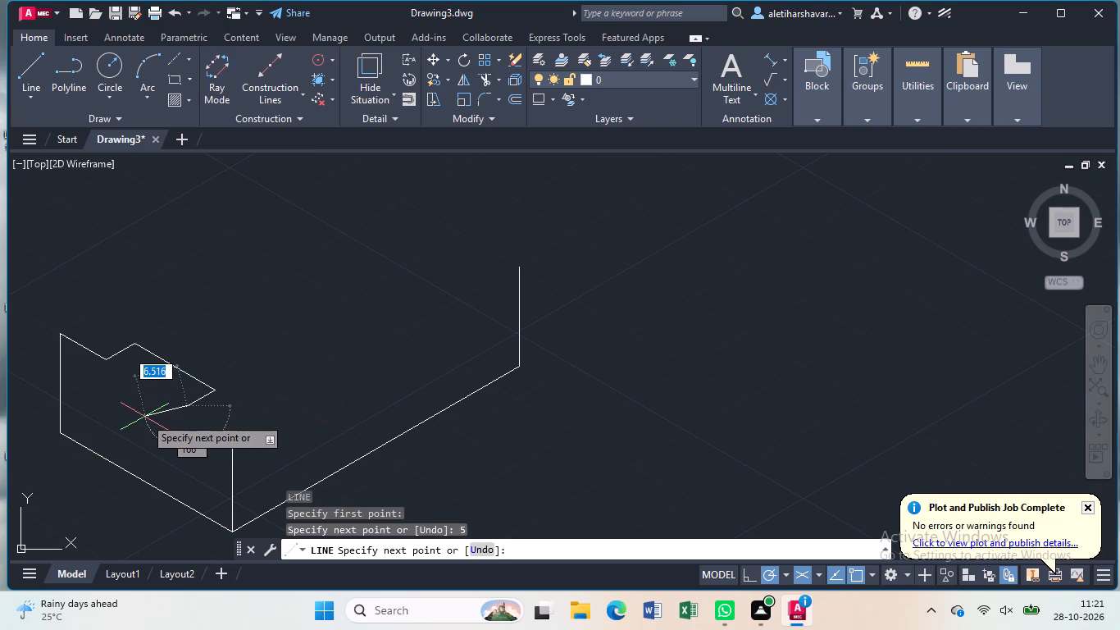
pyautogui.click(234, 431)
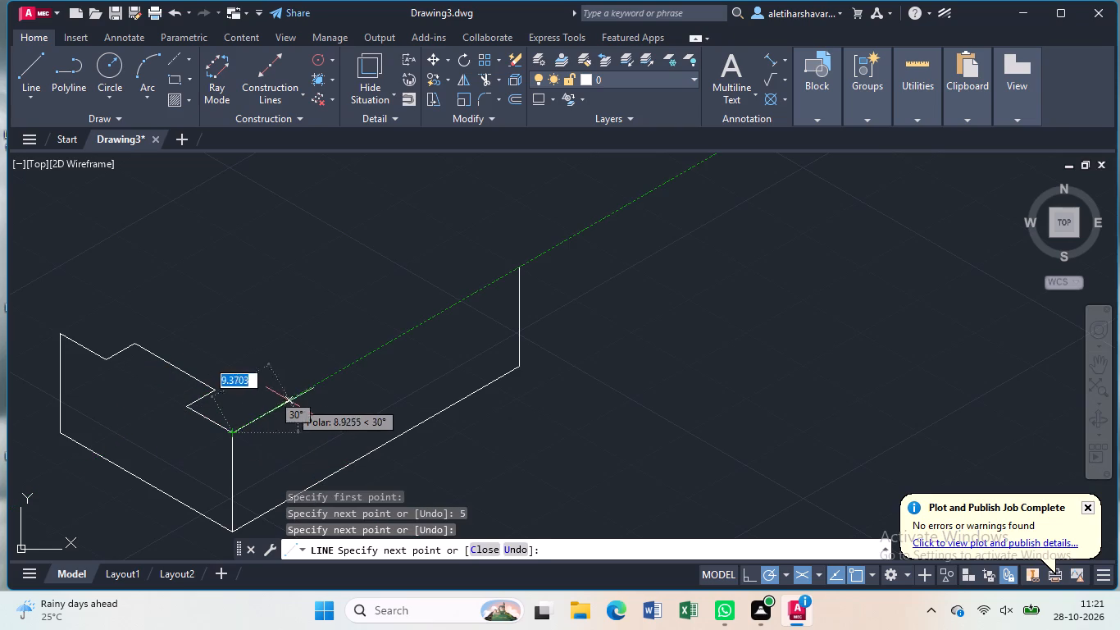
pyautogui.press('Escape')
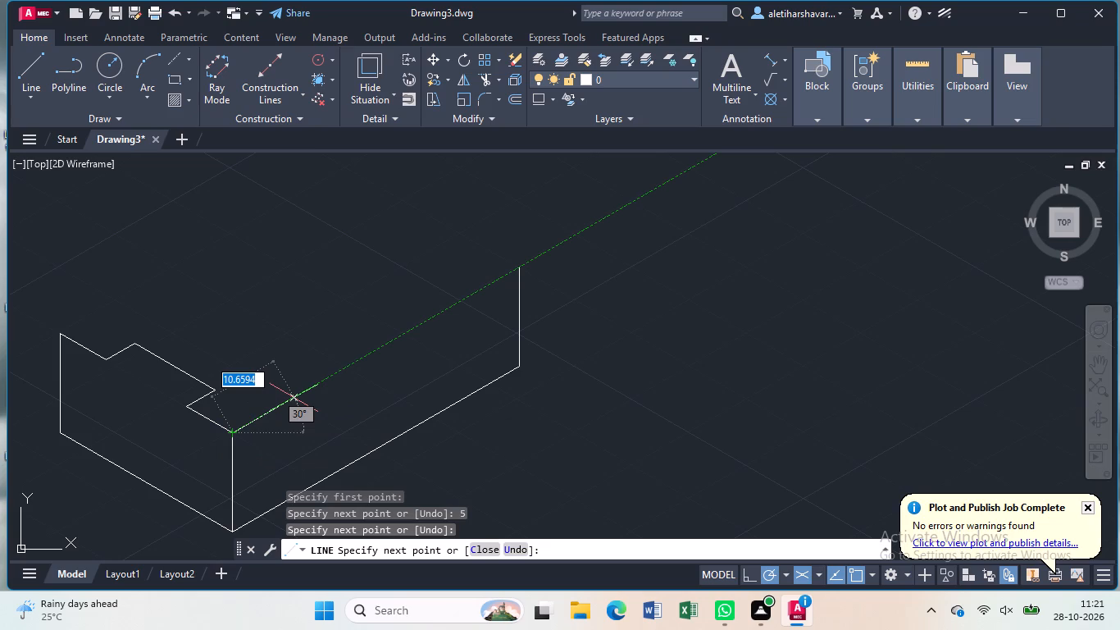
# Draw a line across the notch opening, joining the ends of its two 5-unit sides along the block's top edge.
pyautogui.press('l')
pyautogui.press('Return')
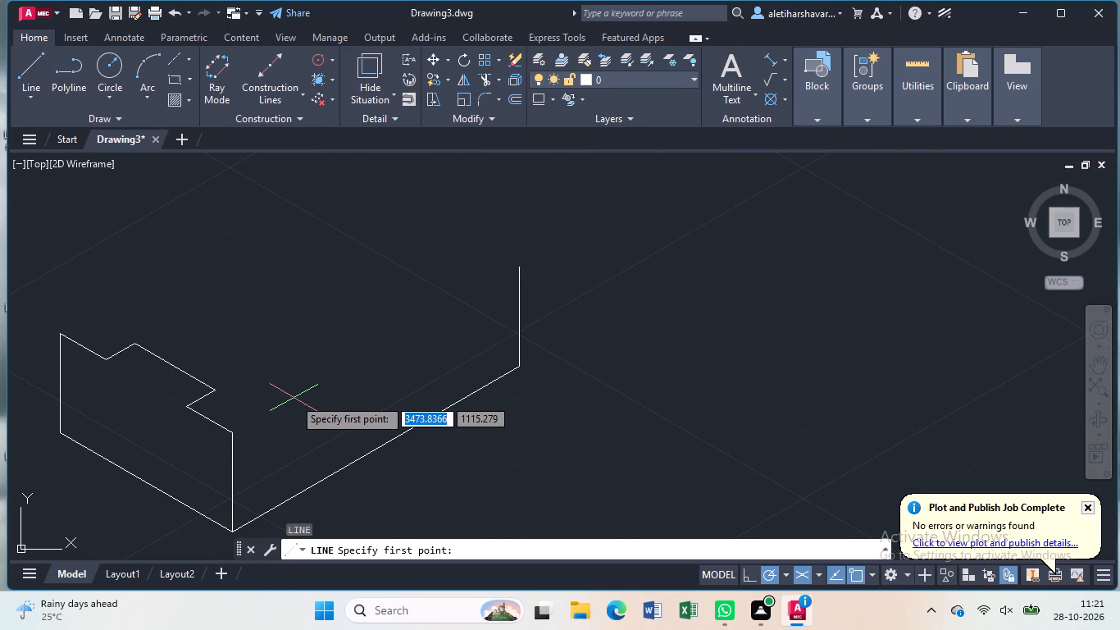
pyautogui.click(112, 357)
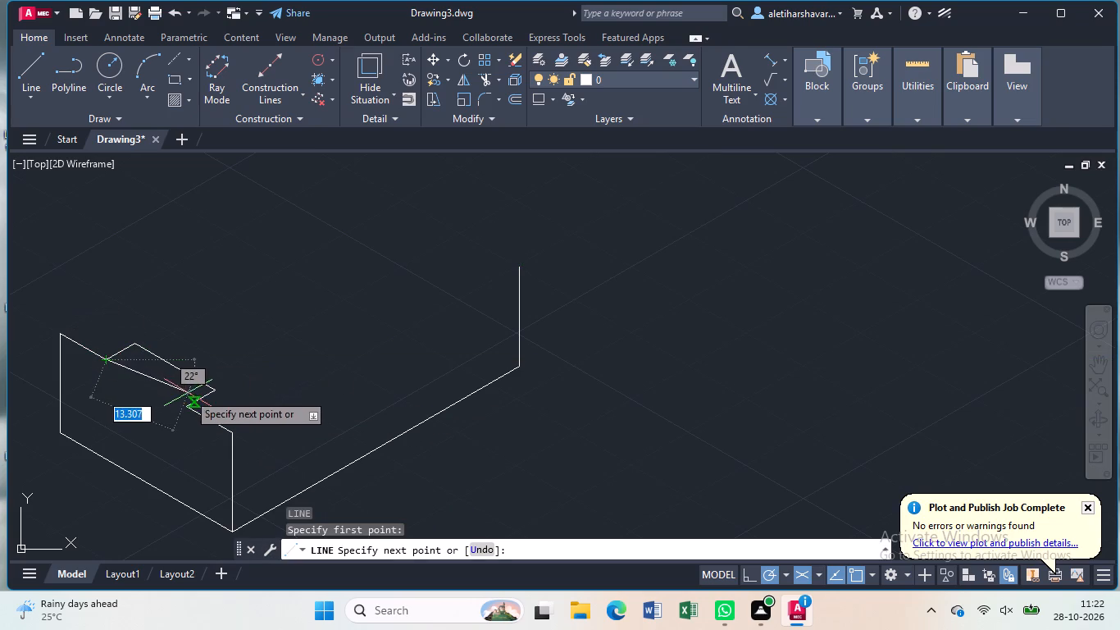
pyautogui.click(190, 407)
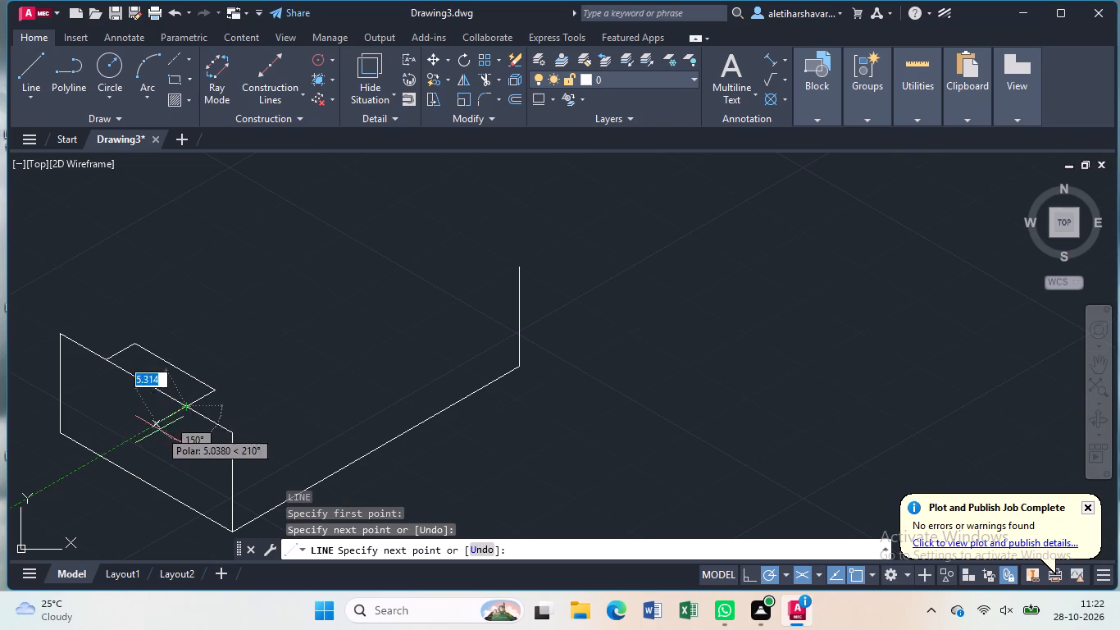
pyautogui.press('Escape')
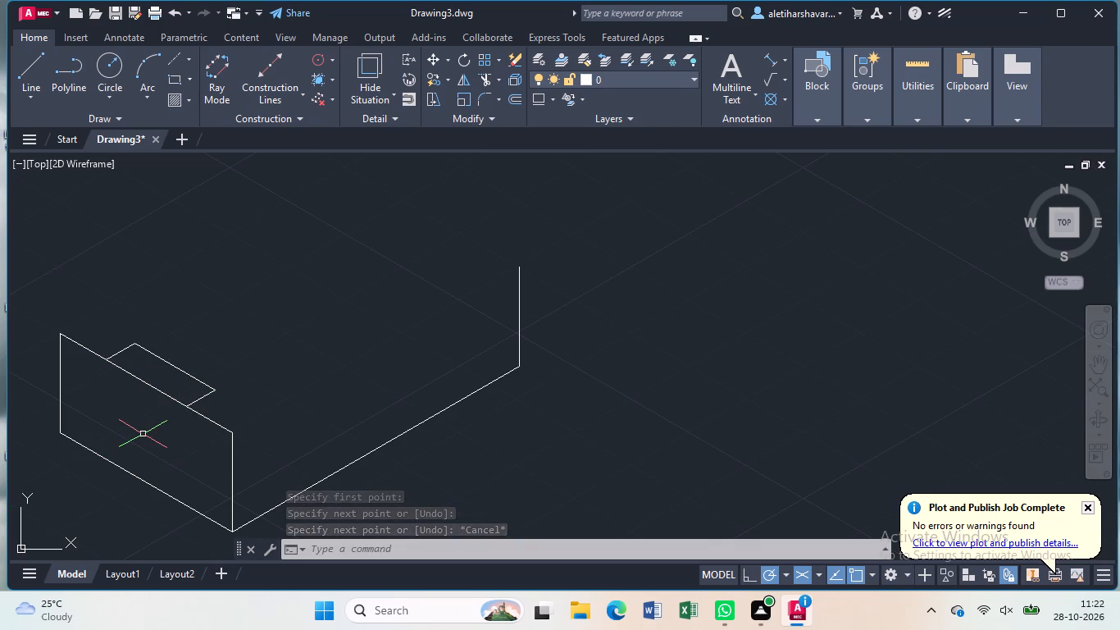
# From the top of the front corner's vertical edge, draw lines 20 along 30°, 8 along 150°, and back to the end of the 14-unit segment.
pyautogui.press('l')
pyautogui.press('Return')
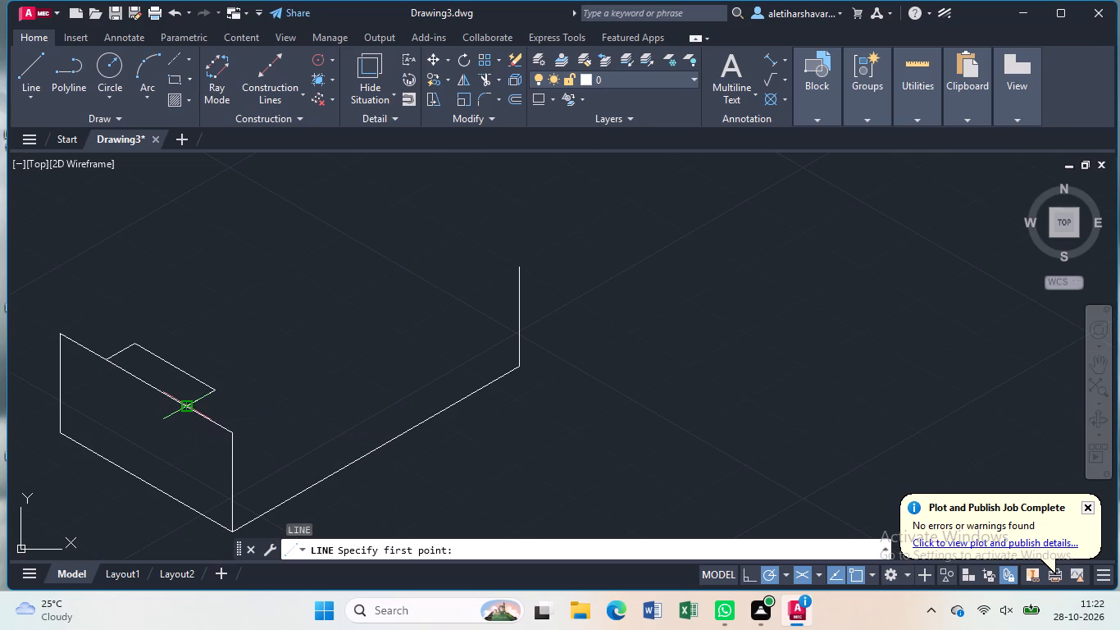
pyautogui.click(238, 435)
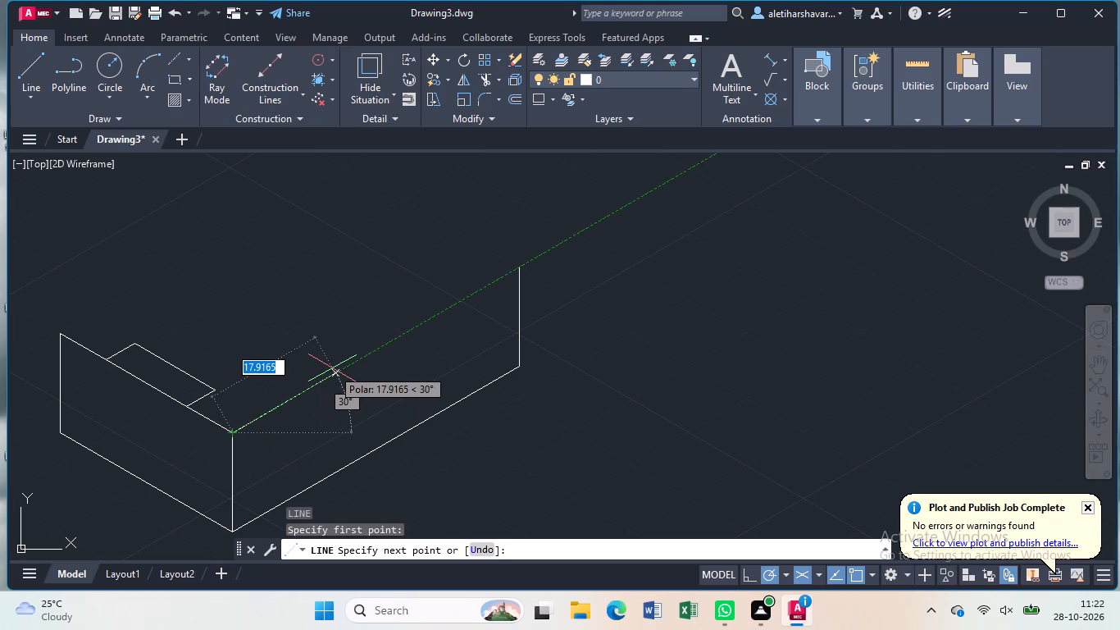
pyautogui.press('2')
pyautogui.press('0')
pyautogui.press('Return')
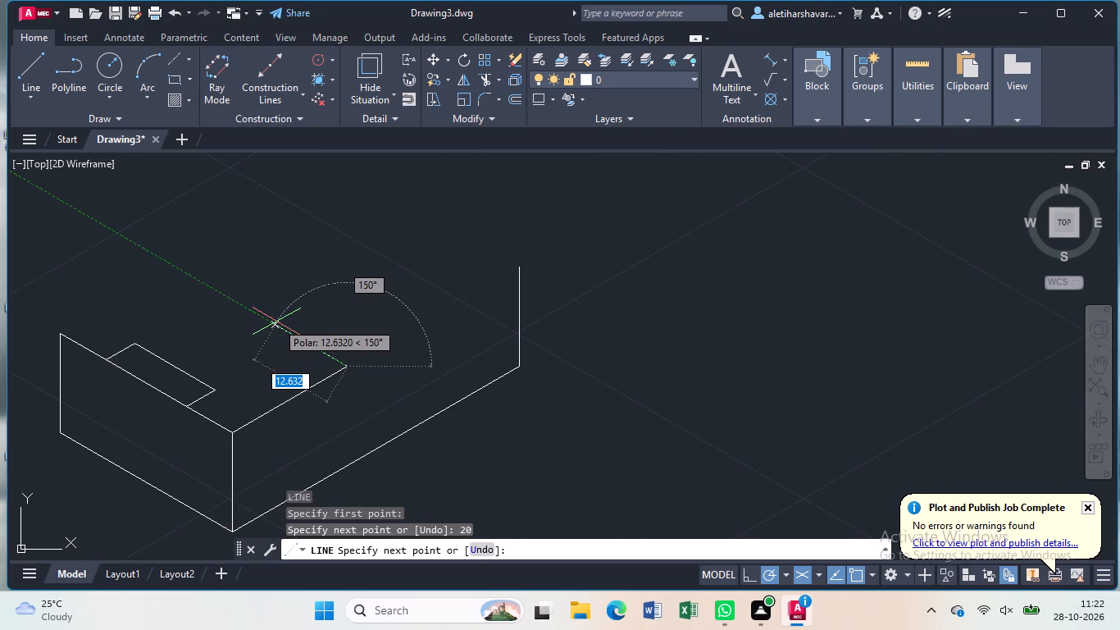
pyautogui.press('8')
pyautogui.press('Return')
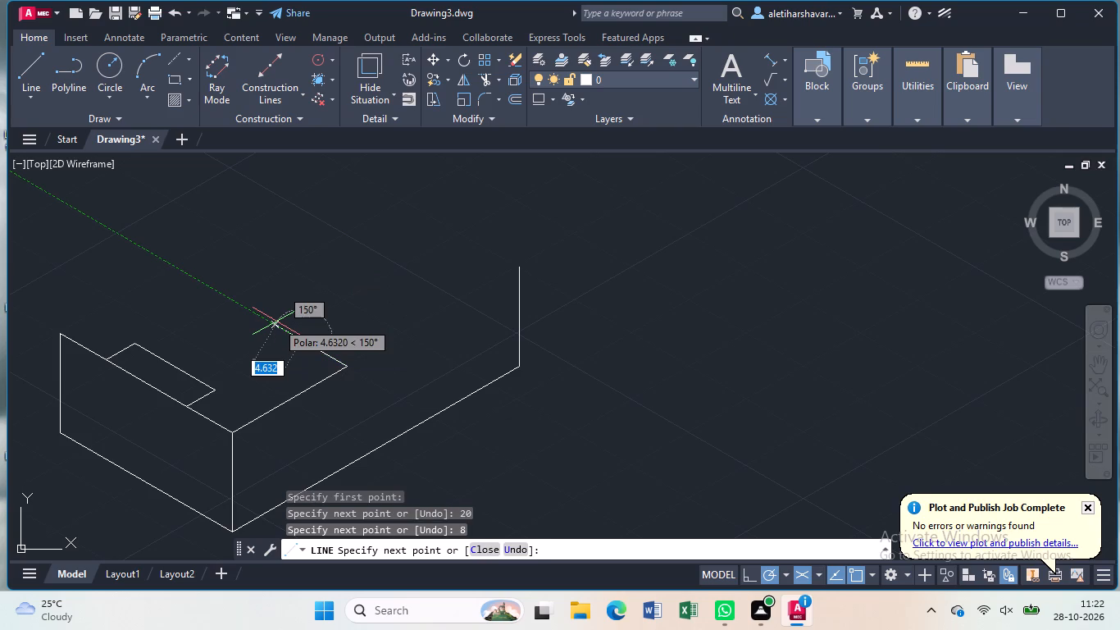
pyautogui.click(211, 385)
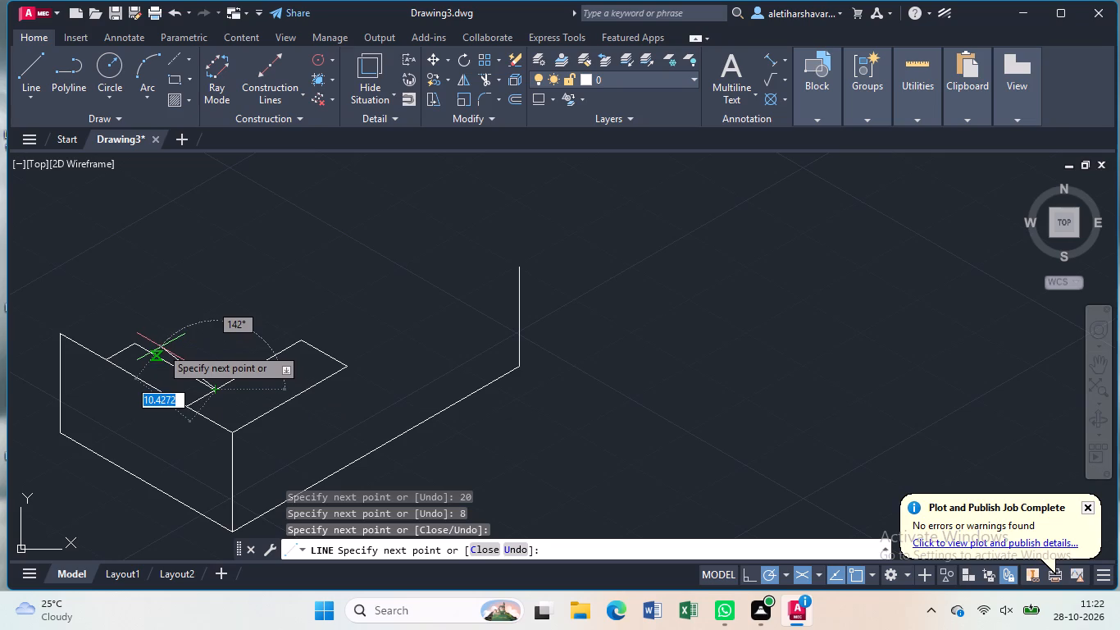
pyautogui.press('Escape')
# From the top of the vertical edge at the 30-unit edge's free end, draw lines 20 along 30°, 8 along 330°, and back to the notch's near corner.
pyautogui.press('l')
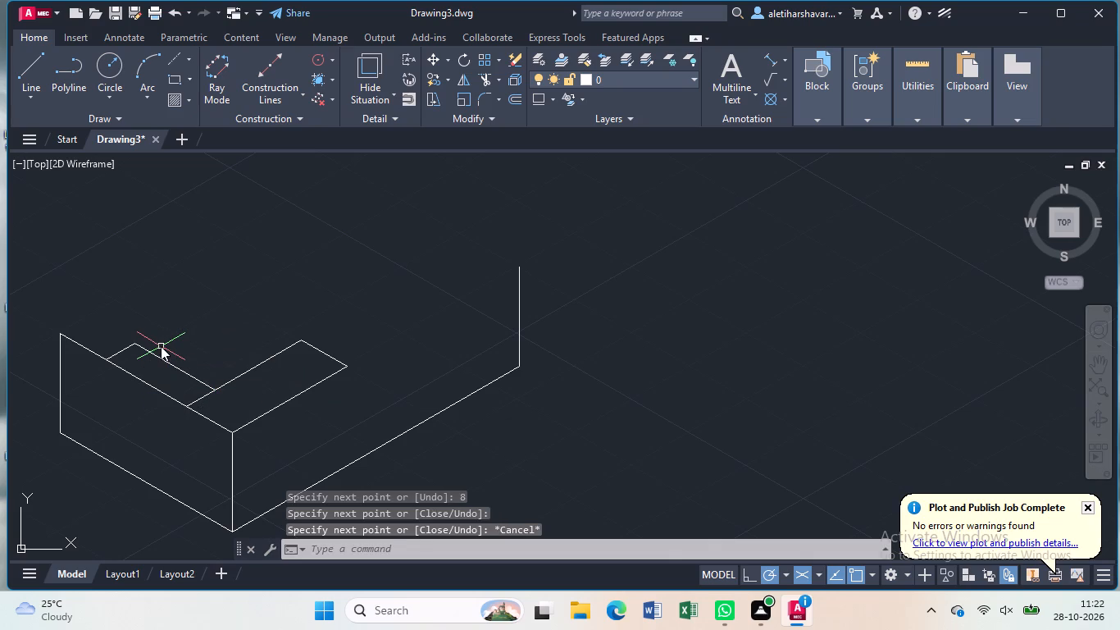
pyautogui.press('Return')
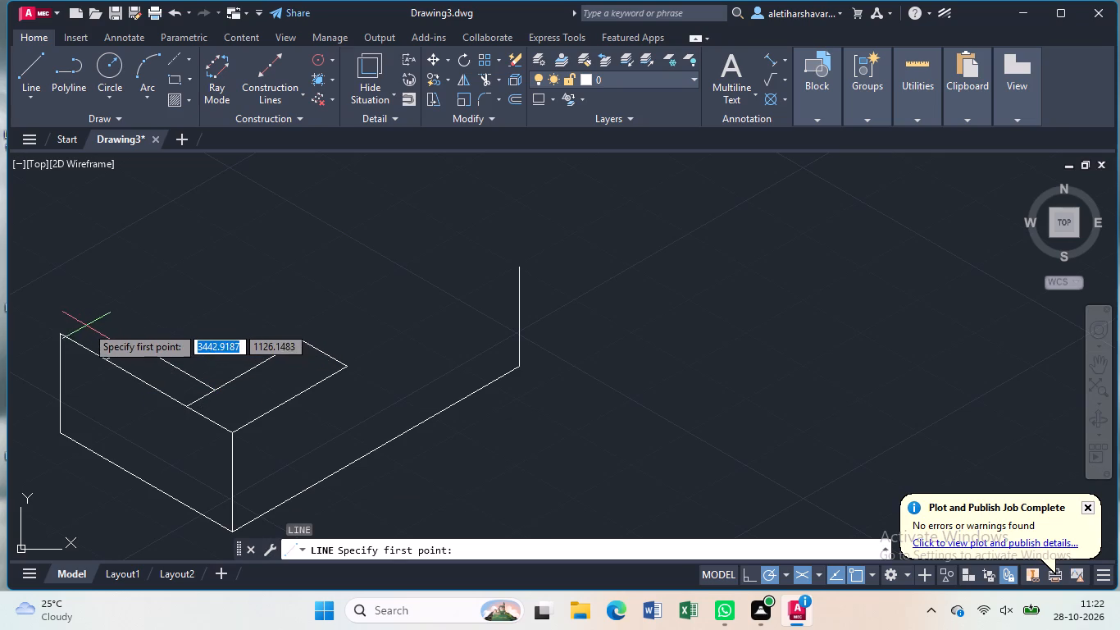
pyautogui.click(64, 331)
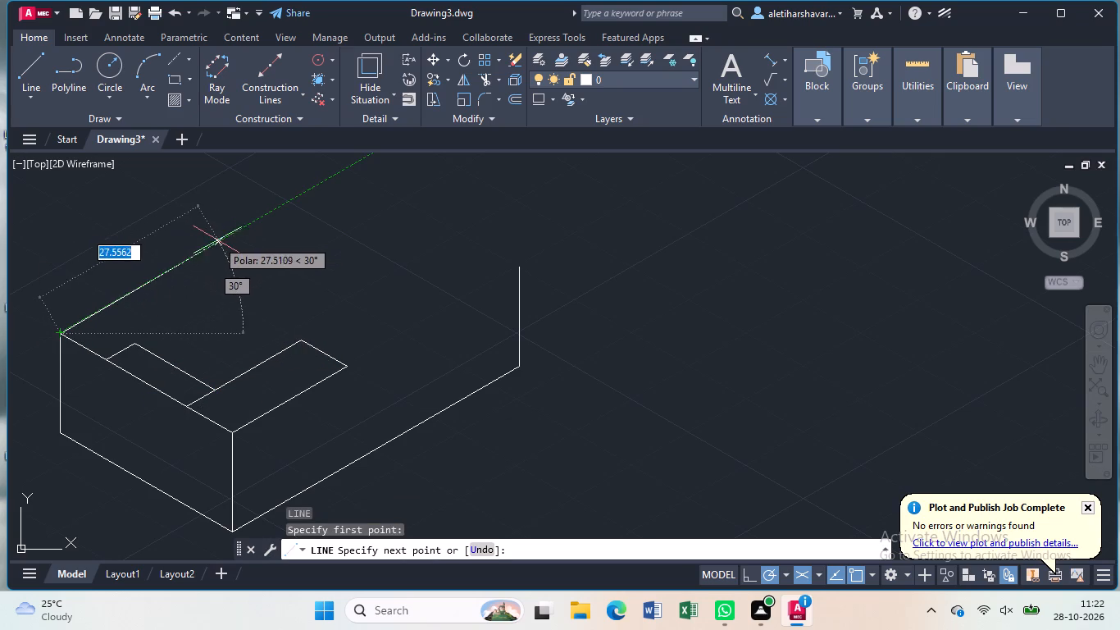
pyautogui.write('20')
pyautogui.press('Return')
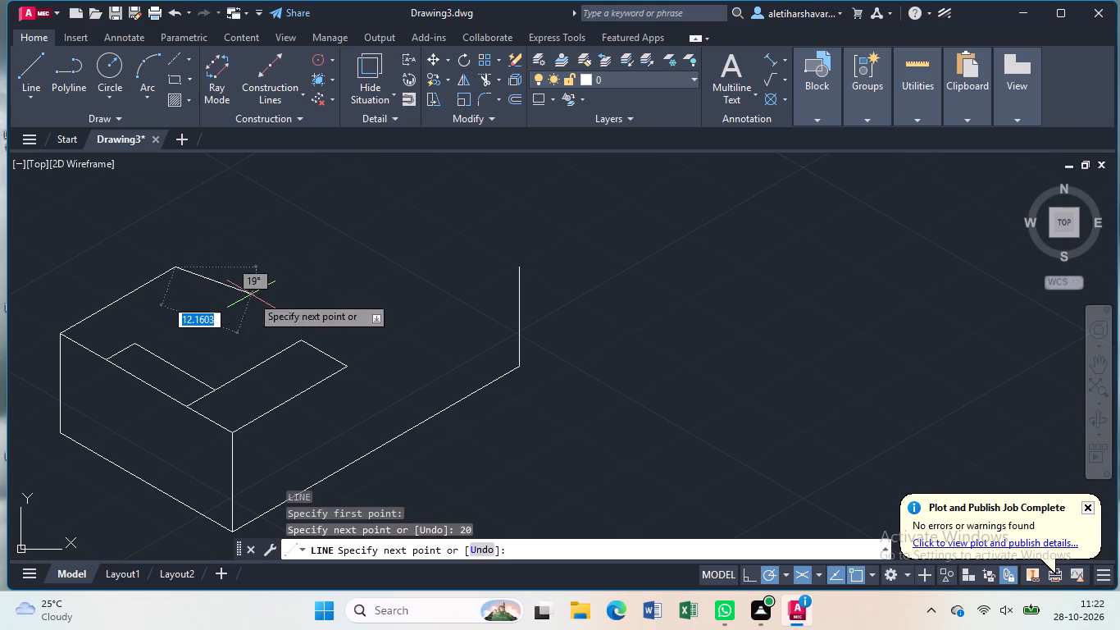
pyautogui.press('8')
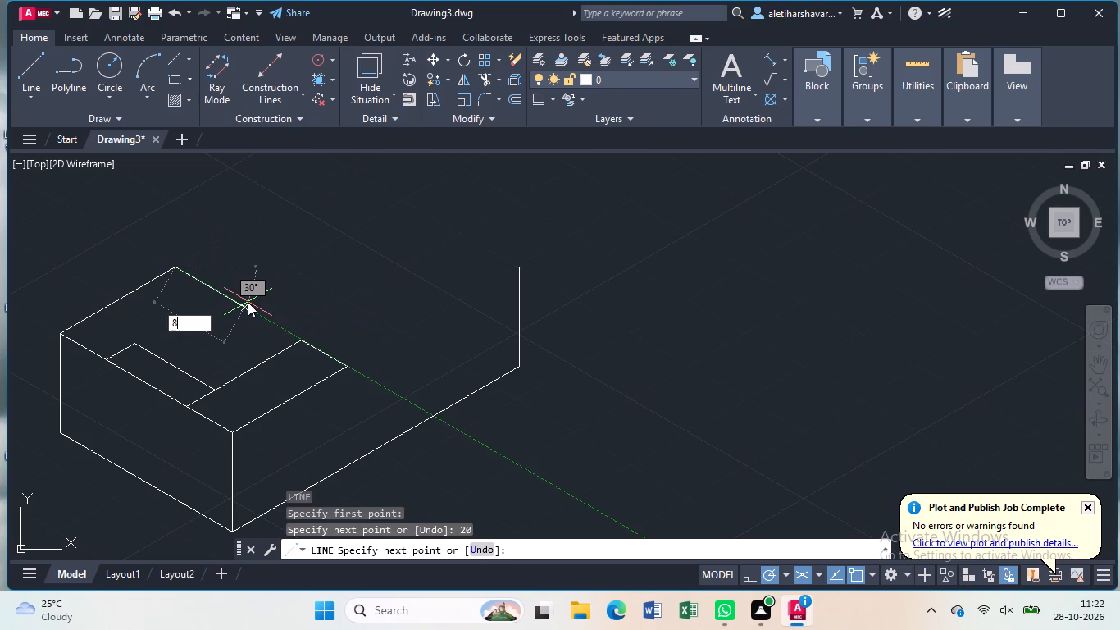
pyautogui.press('Return')
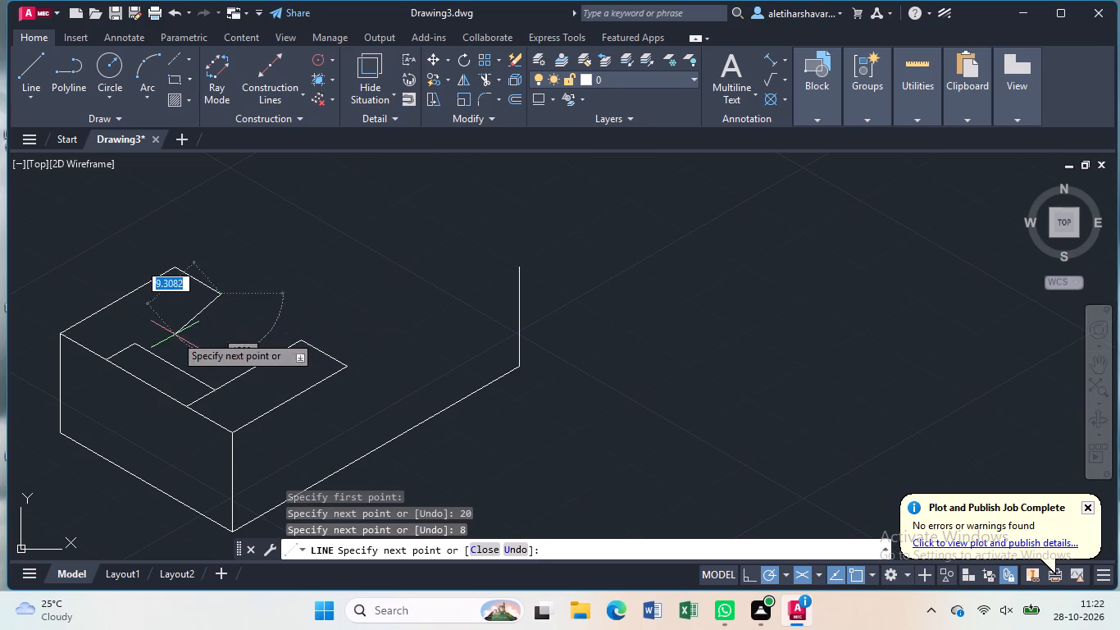
pyautogui.click(111, 357)
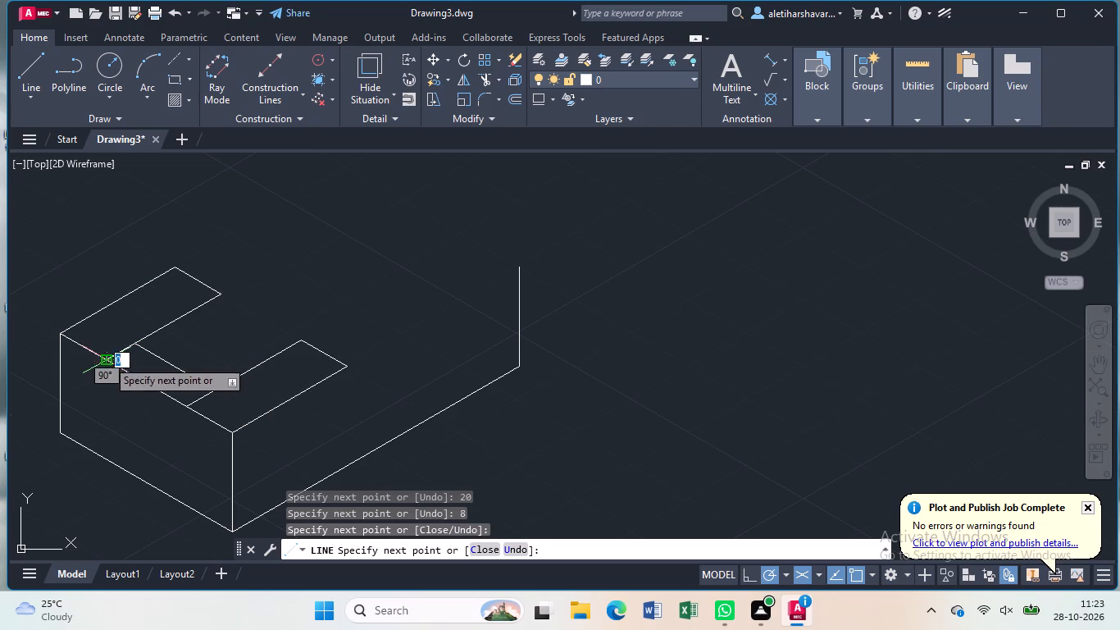
pyautogui.press('Escape')
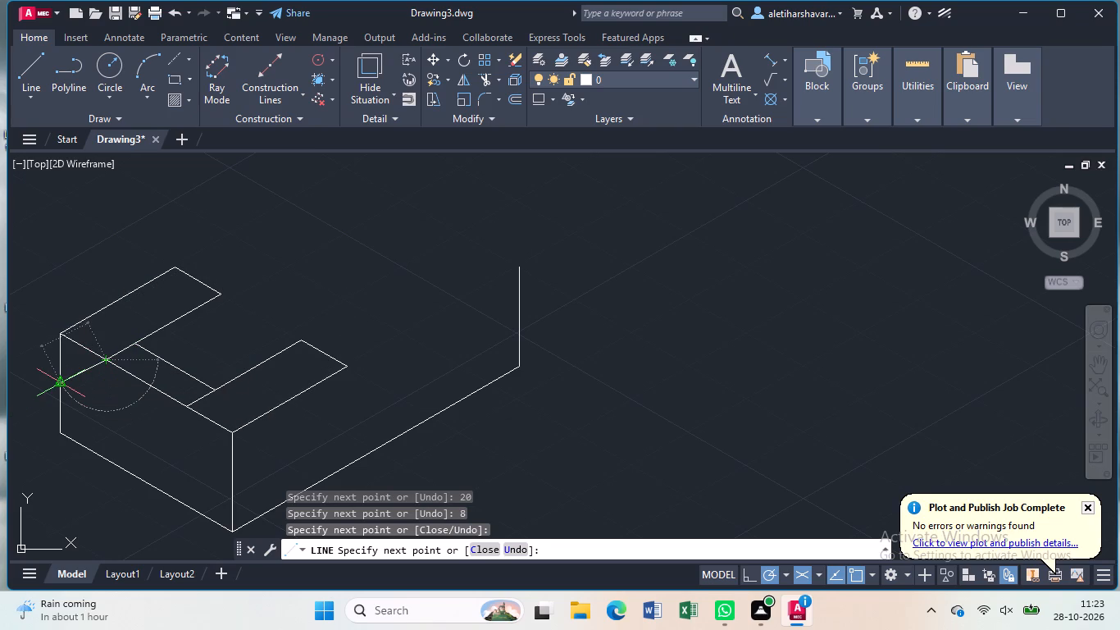
# Trim the short line pieces on both sides of the notch between the block's top edge and the 14-unit segment.
pyautogui.write('tr')
pyautogui.press('Return')
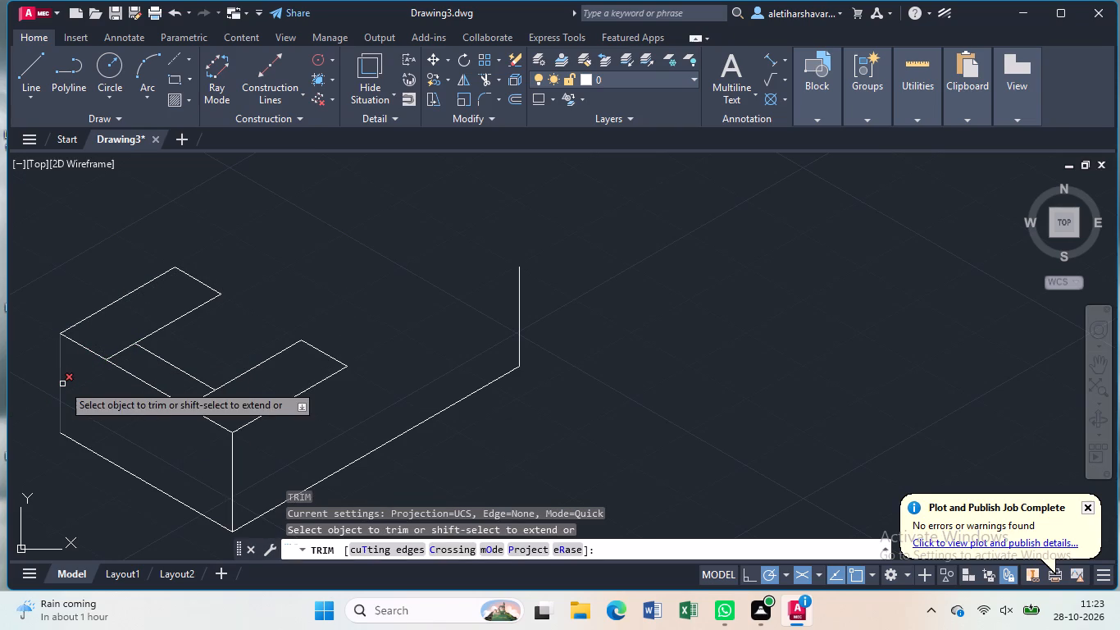
pyautogui.click(117, 353)
pyautogui.click(117, 353)
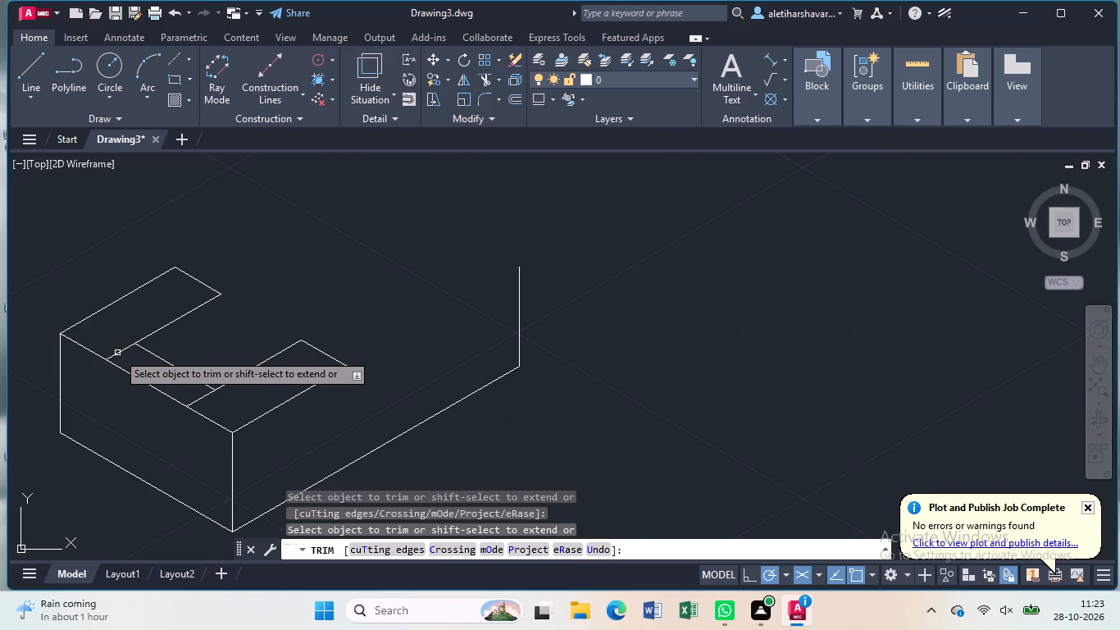
pyautogui.click(117, 353)
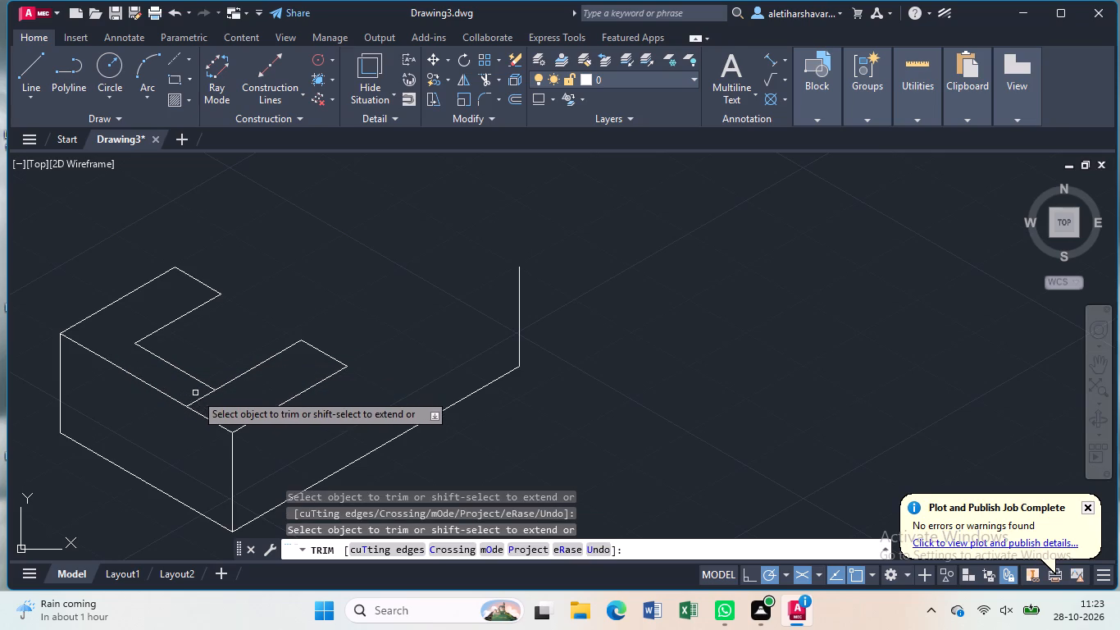
pyautogui.click(199, 399)
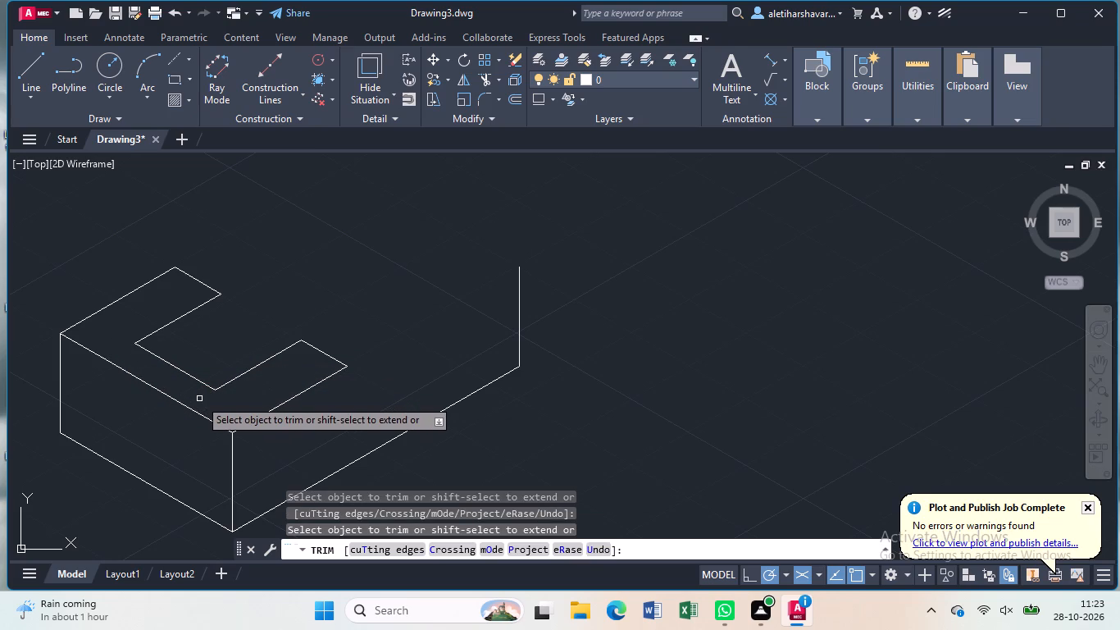
pyautogui.press('Escape')
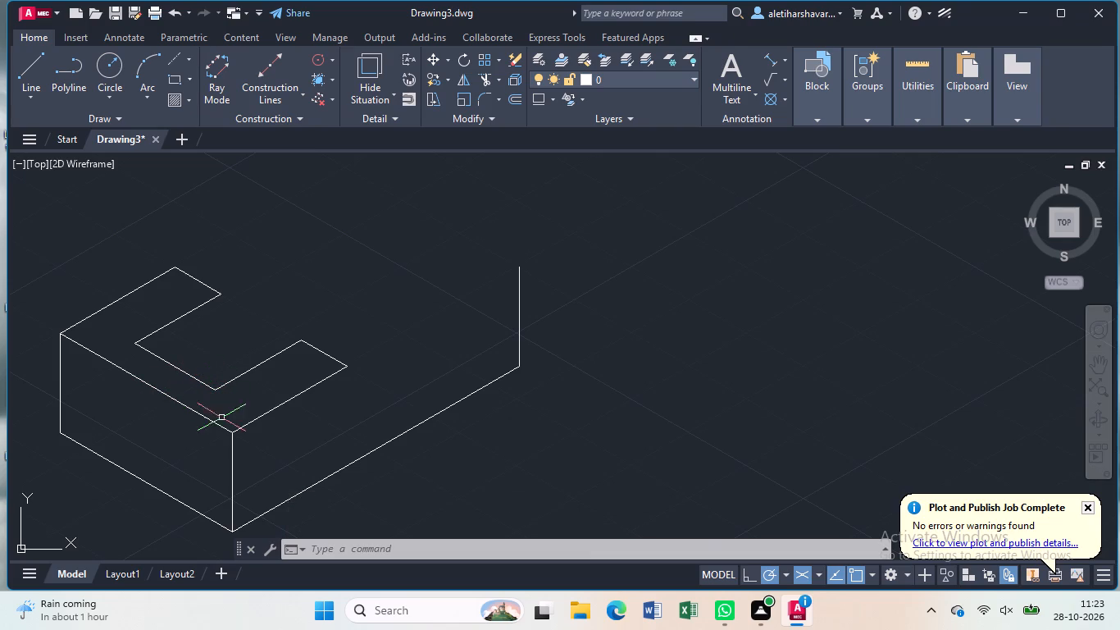
# Copy the two outer 20-unit top edges from the front edge's far end to the top of the vertical line at the 50-unit edge's end.
pyautogui.click(274, 409)
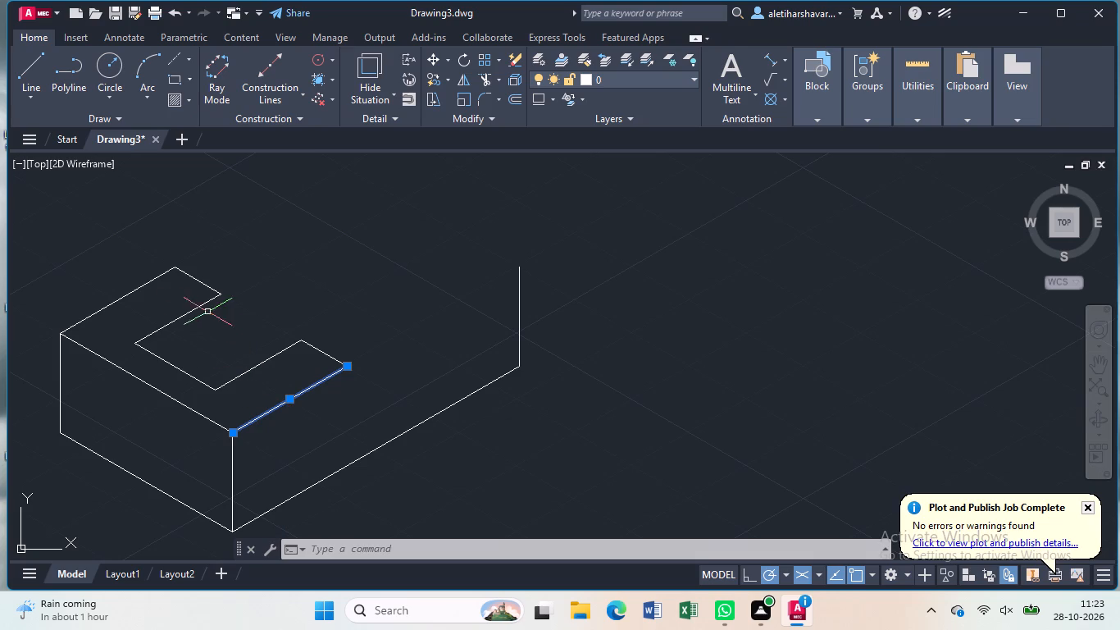
pyautogui.click(142, 285)
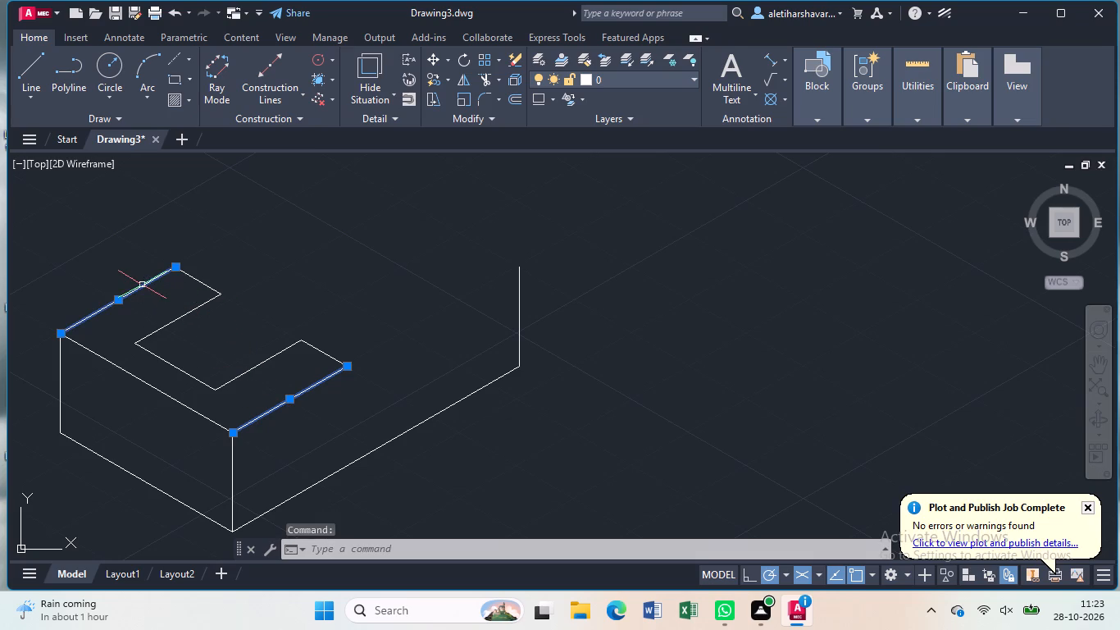
pyautogui.press('c')
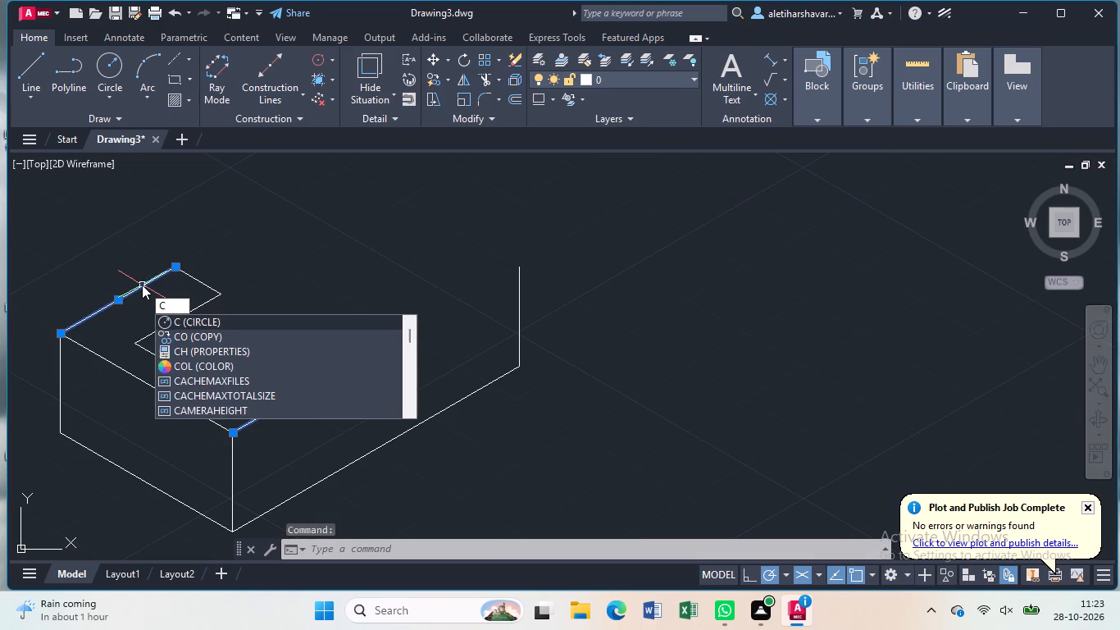
pyautogui.press('o')
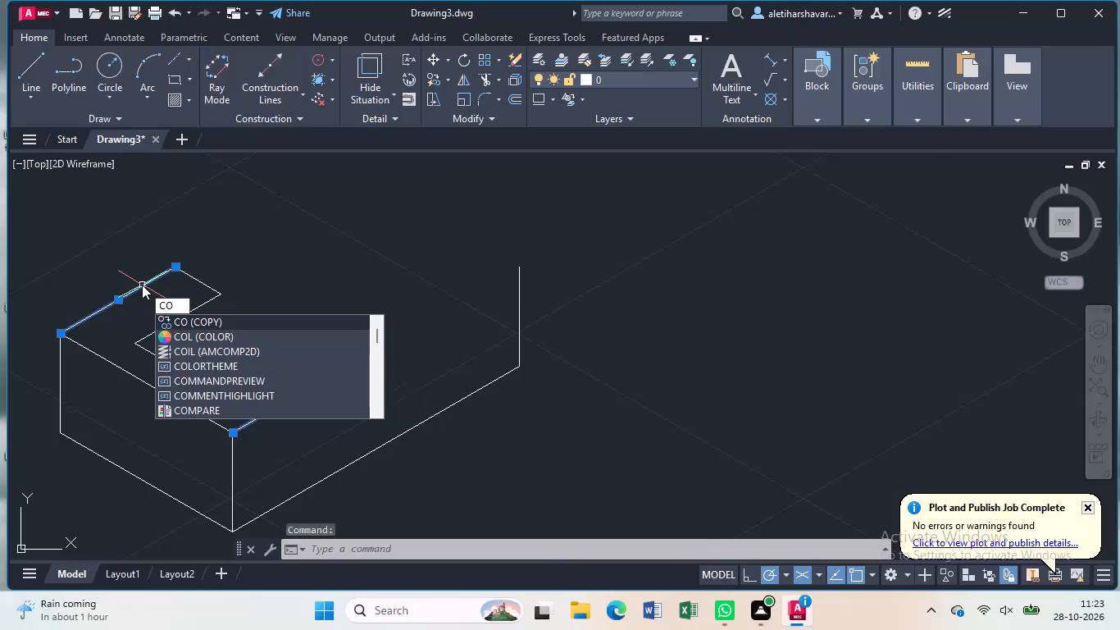
pyautogui.press('Return')
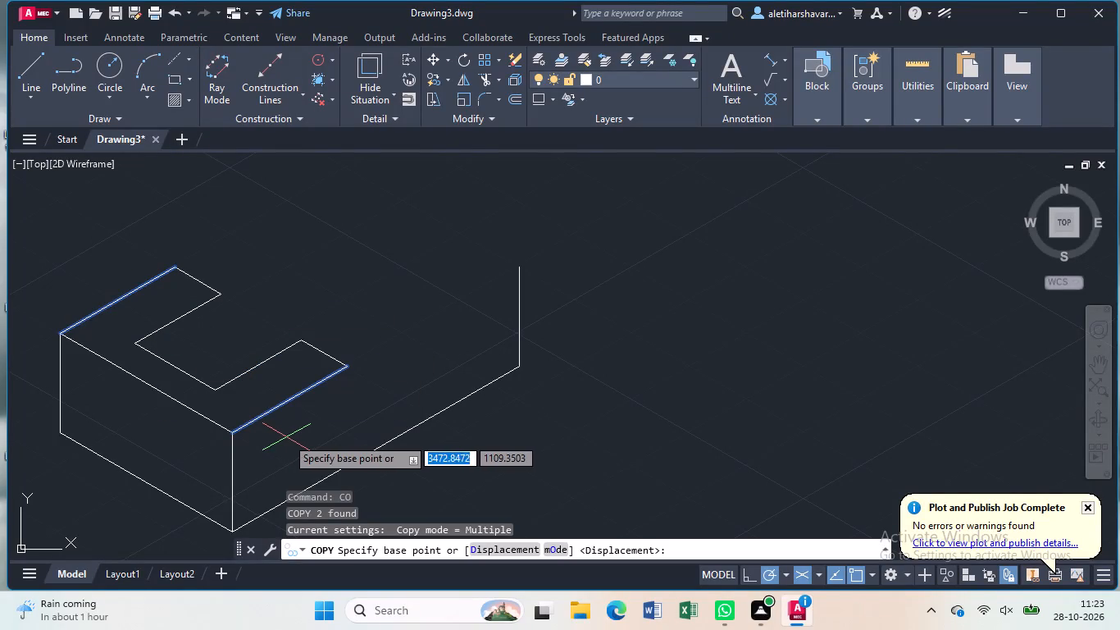
pyautogui.click(344, 367)
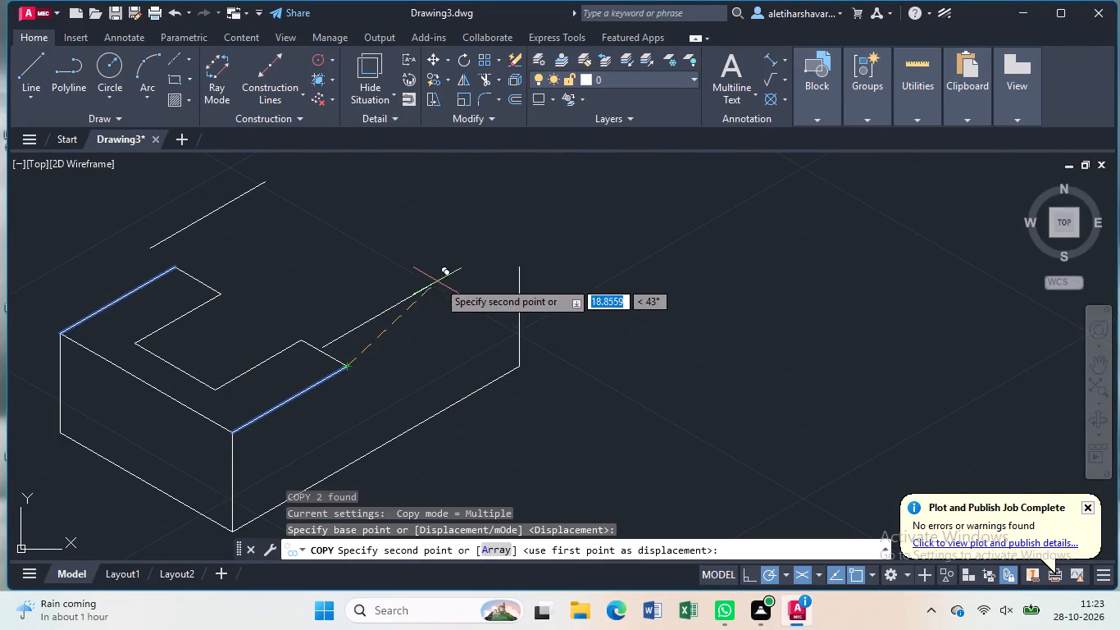
pyautogui.click(521, 268)
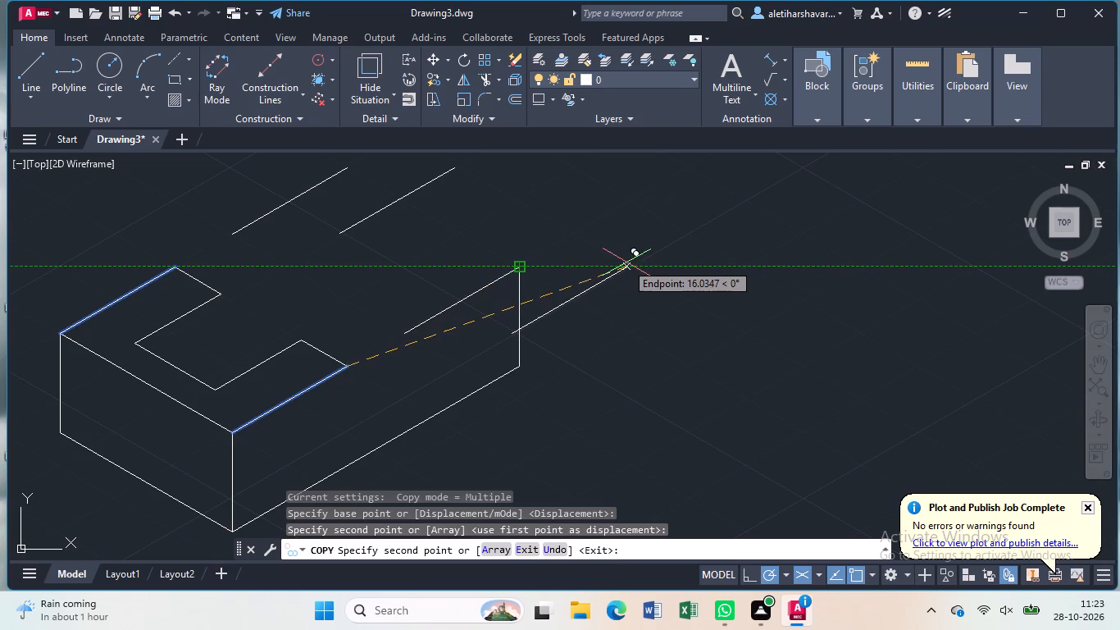
# Draw a 90-unit line along 30° from the bottom of the front corner's vertical edge.
pyautogui.press('Escape')
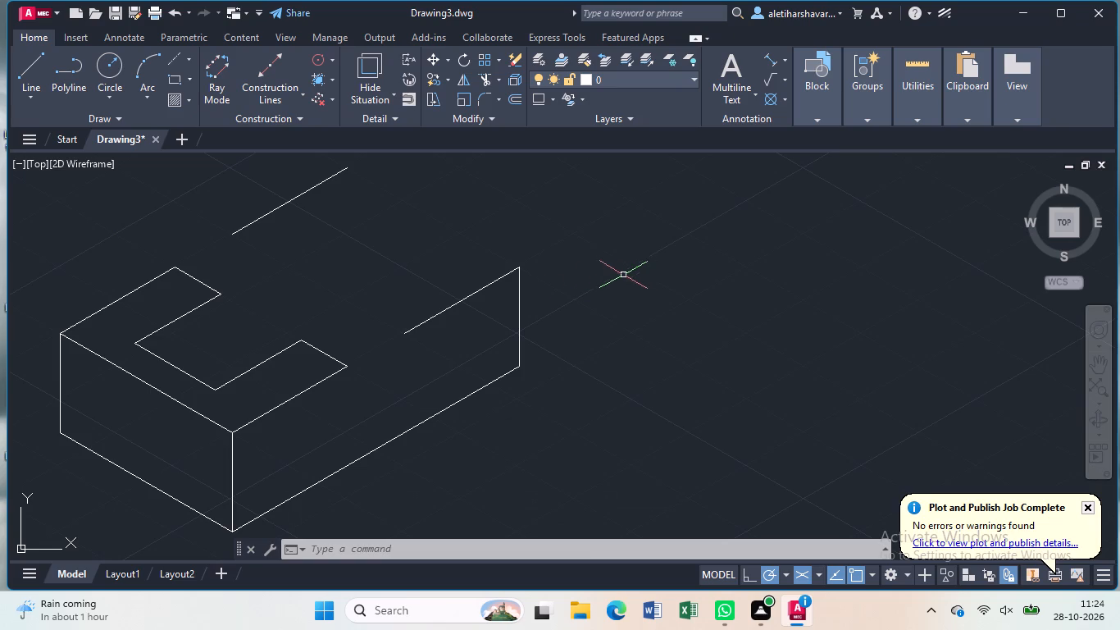
pyautogui.press('l')
pyautogui.press('Return')
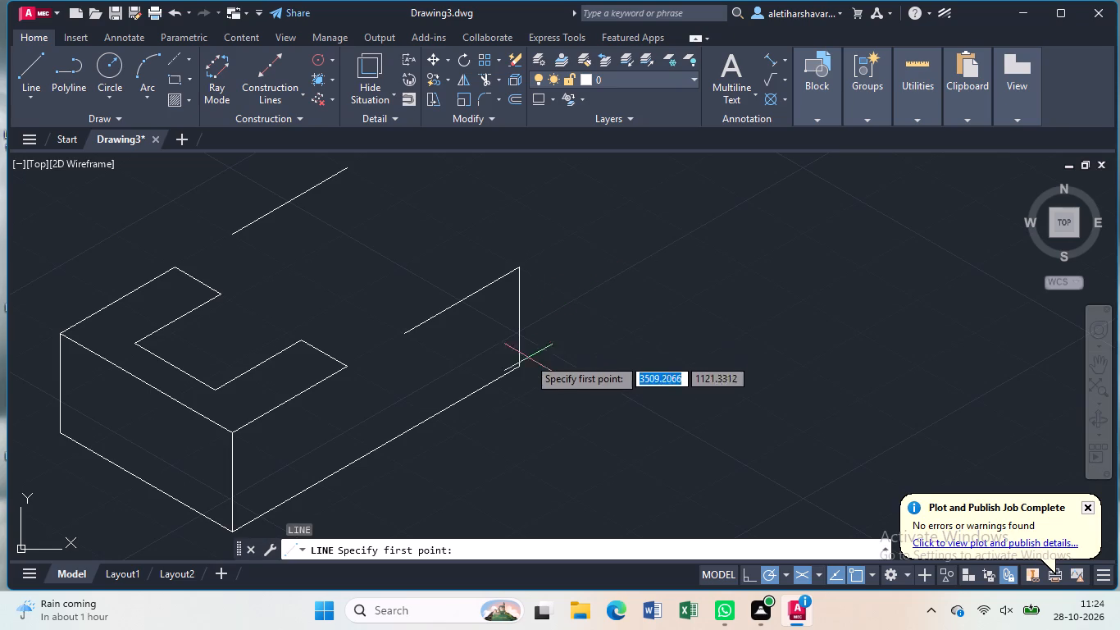
pyautogui.click(233, 528)
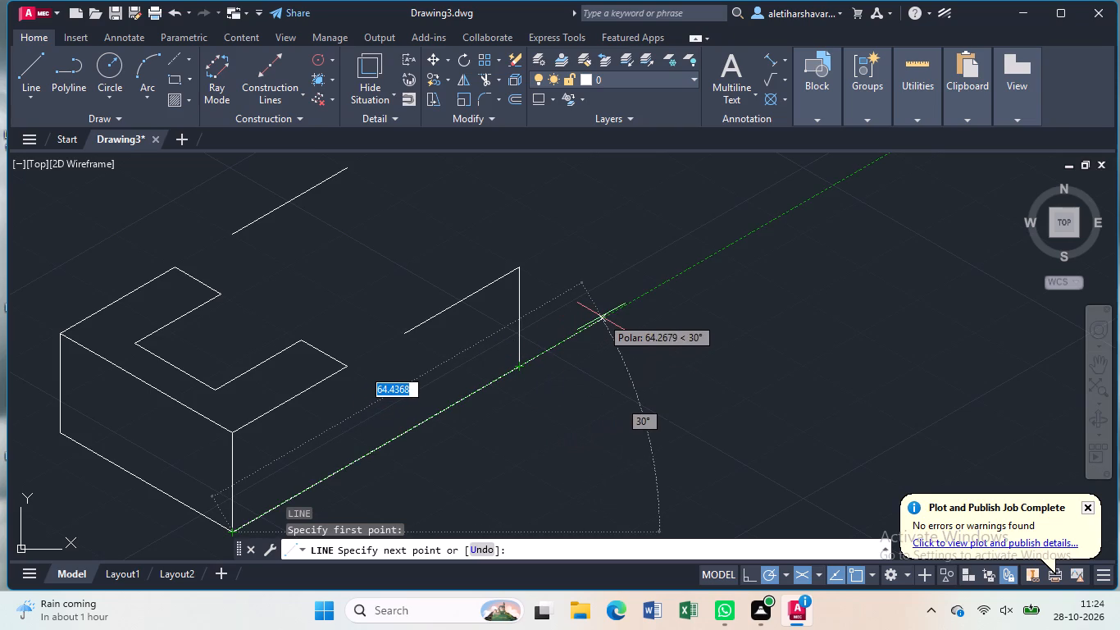
pyautogui.press('9')
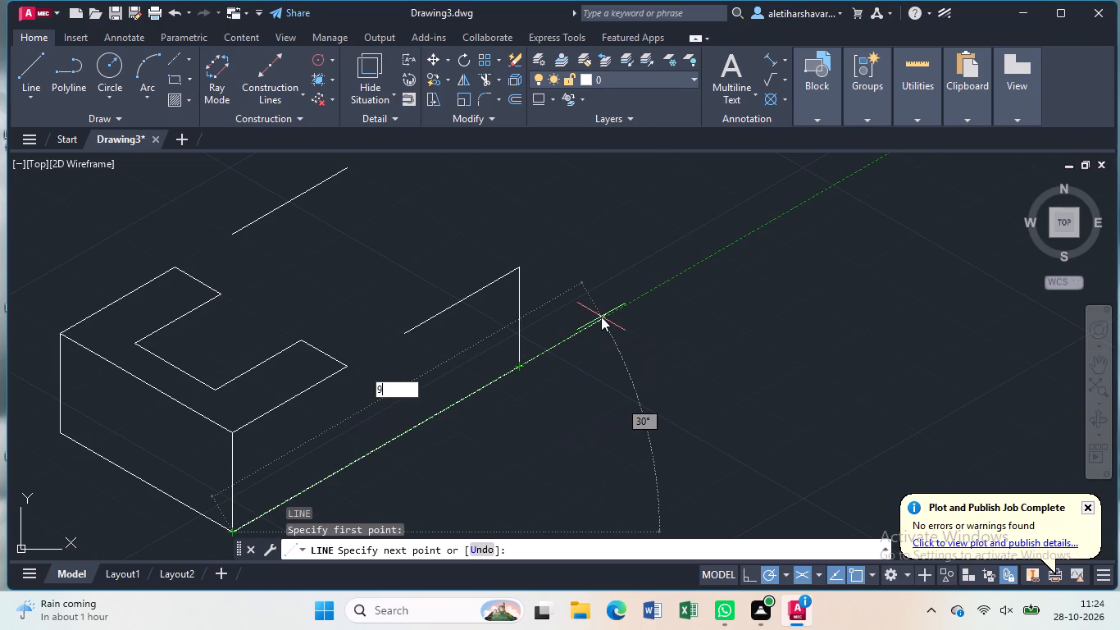
pyautogui.press('0')
pyautogui.press('Return')
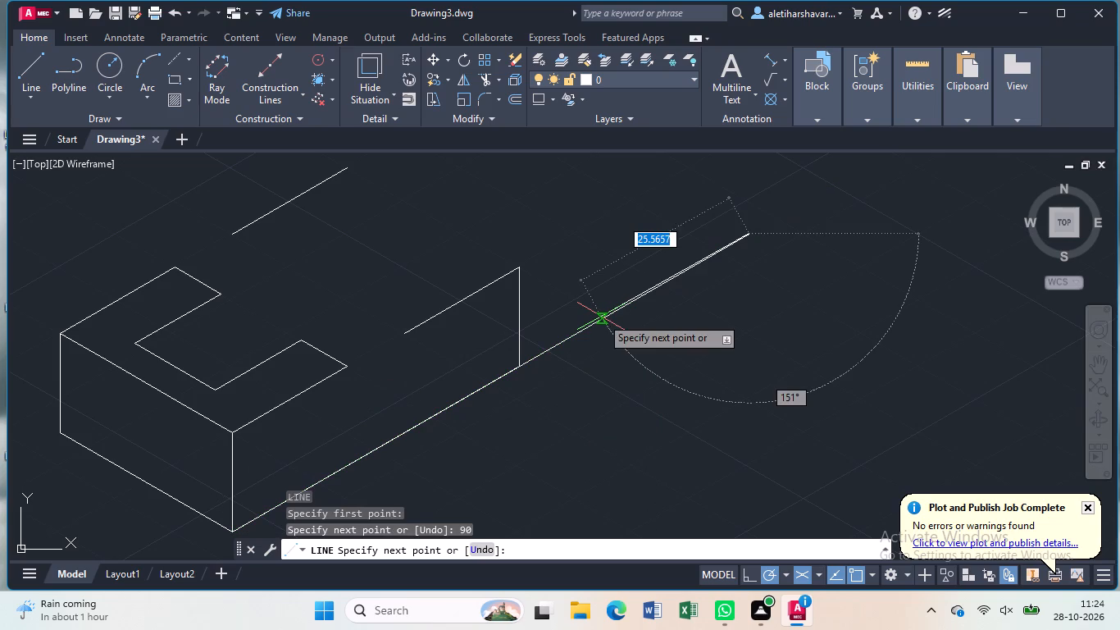
pyautogui.press('Escape')
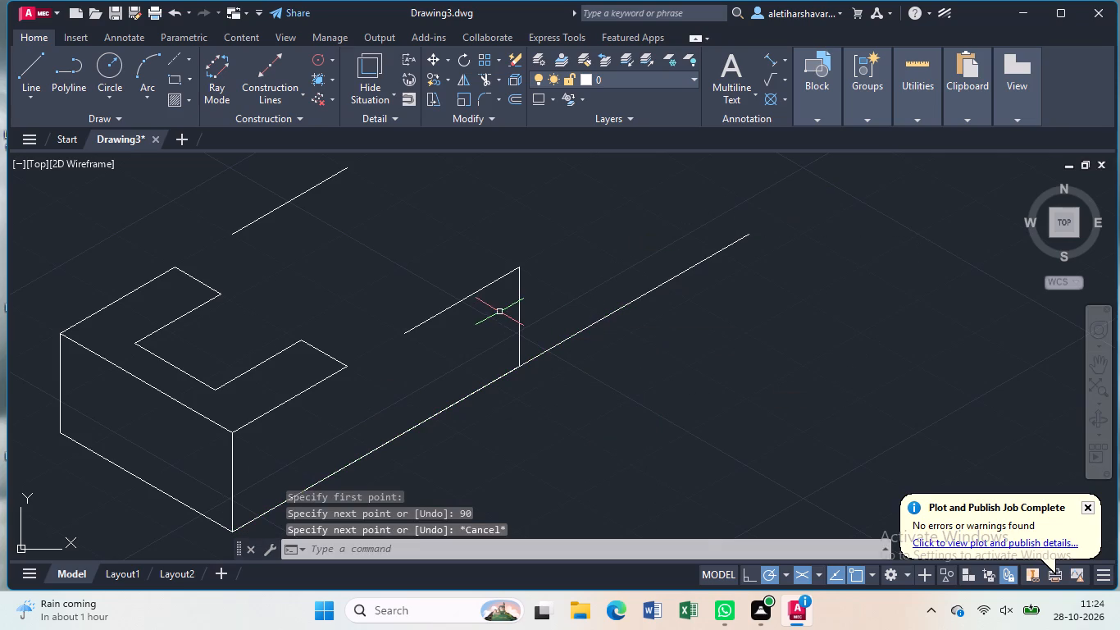
# Erase the vertical line at the old 50-unit edge's end and the two 20-unit edges copied there.
pyautogui.moveTo(499, 326); pyautogui.dragTo(473, 402, button='middle')
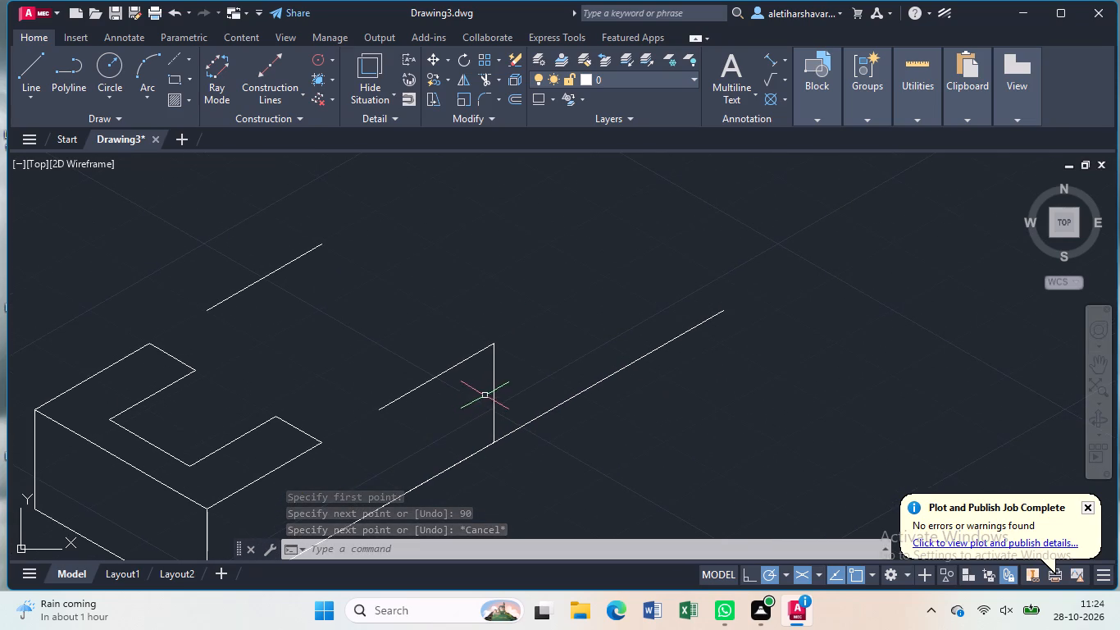
pyautogui.click(473, 454)
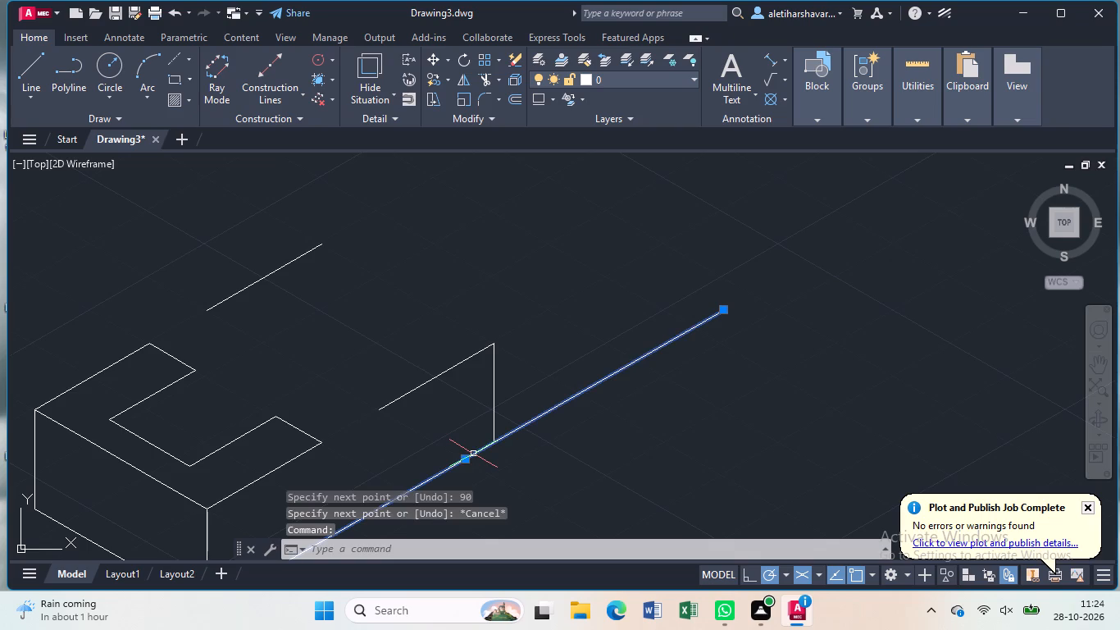
pyautogui.press('Escape')
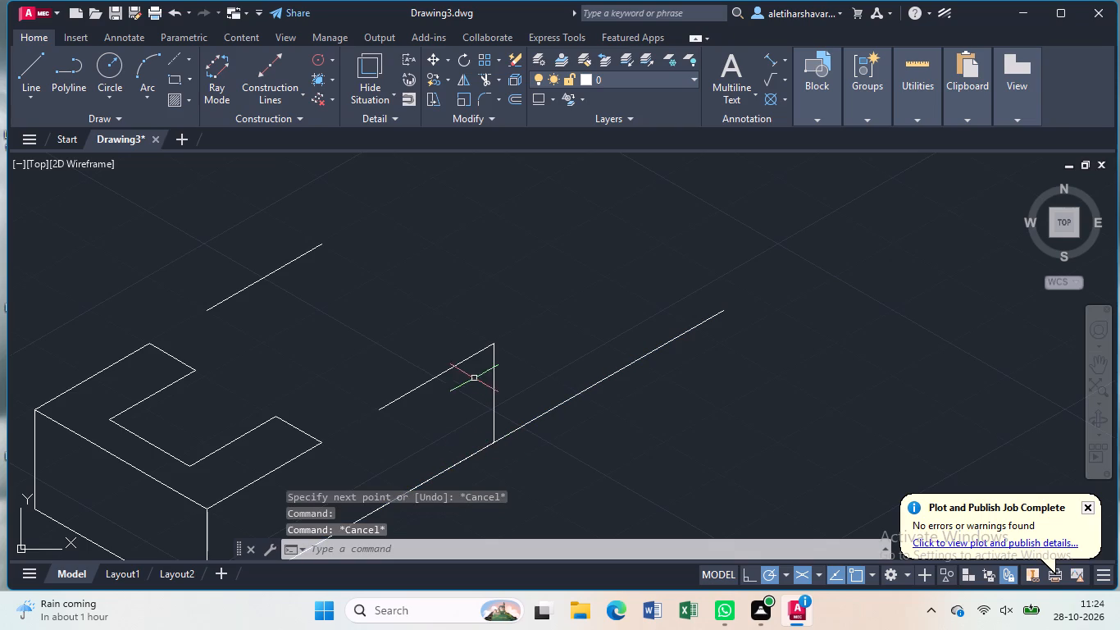
pyautogui.click(492, 367)
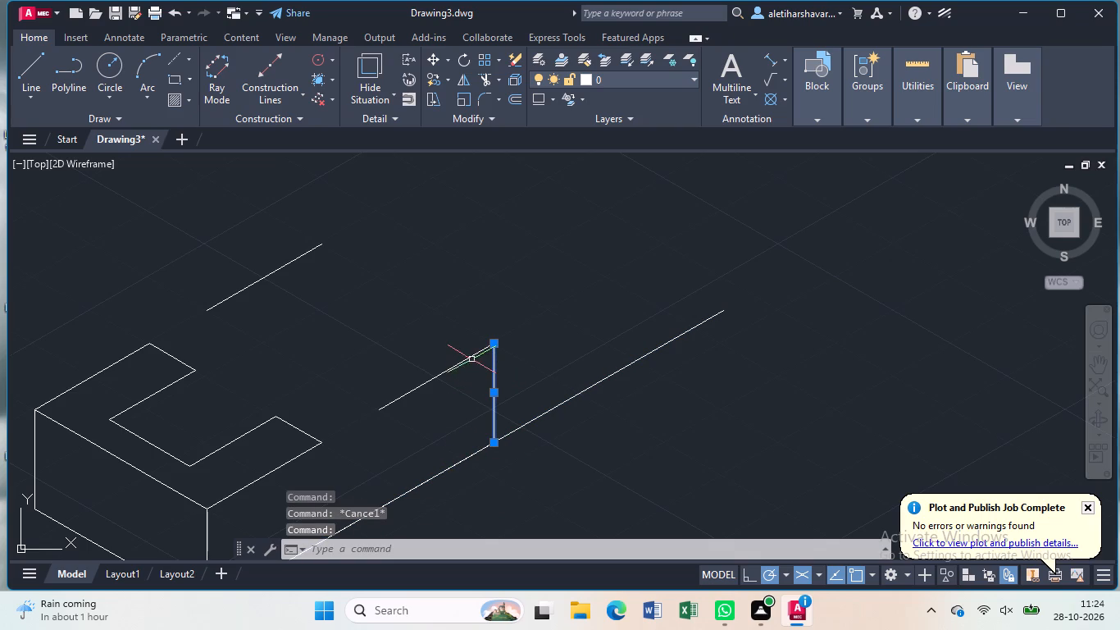
pyautogui.click(471, 358)
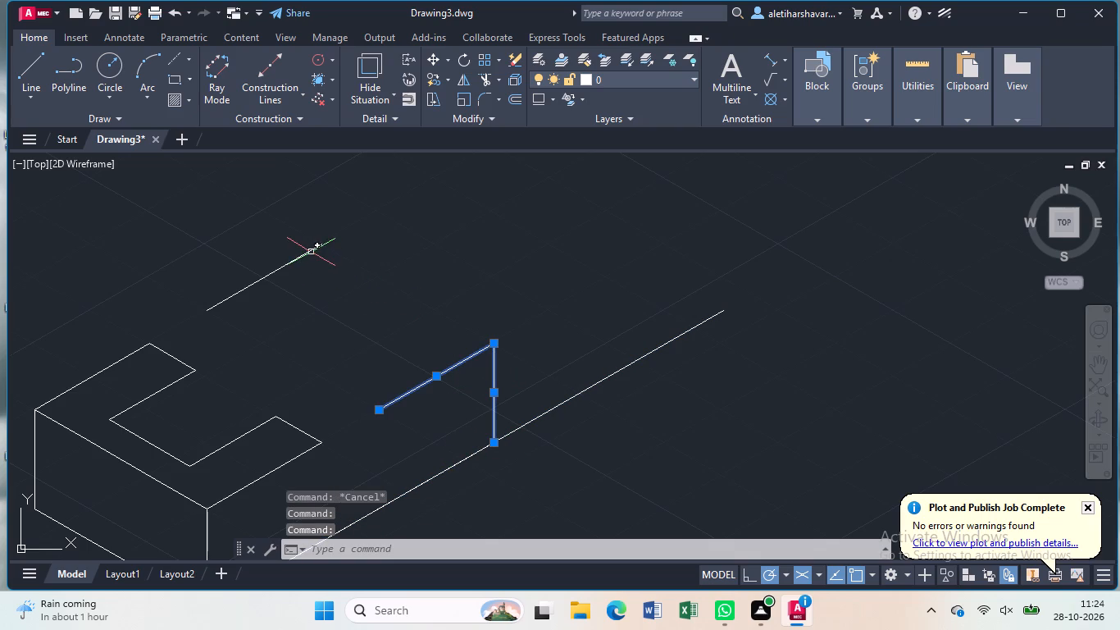
pyautogui.click(310, 251)
pyautogui.press('Delete')
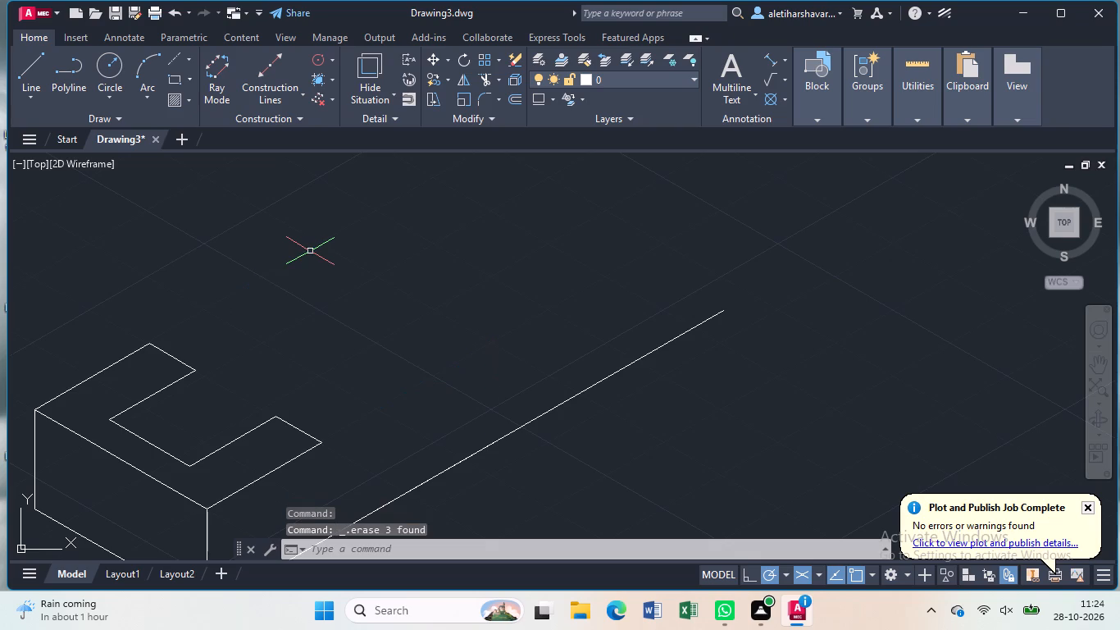
# Draw a 15-unit vertical line upward from the far end of the 90-unit bottom edge.
pyautogui.press('l')
pyautogui.press('Return')
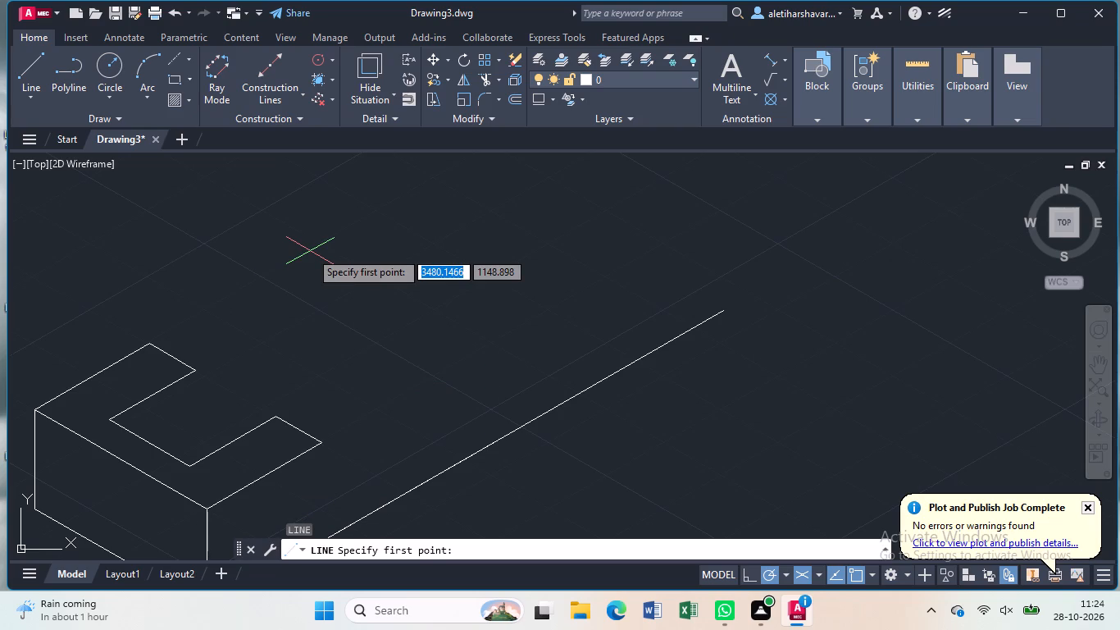
pyautogui.click(722, 307)
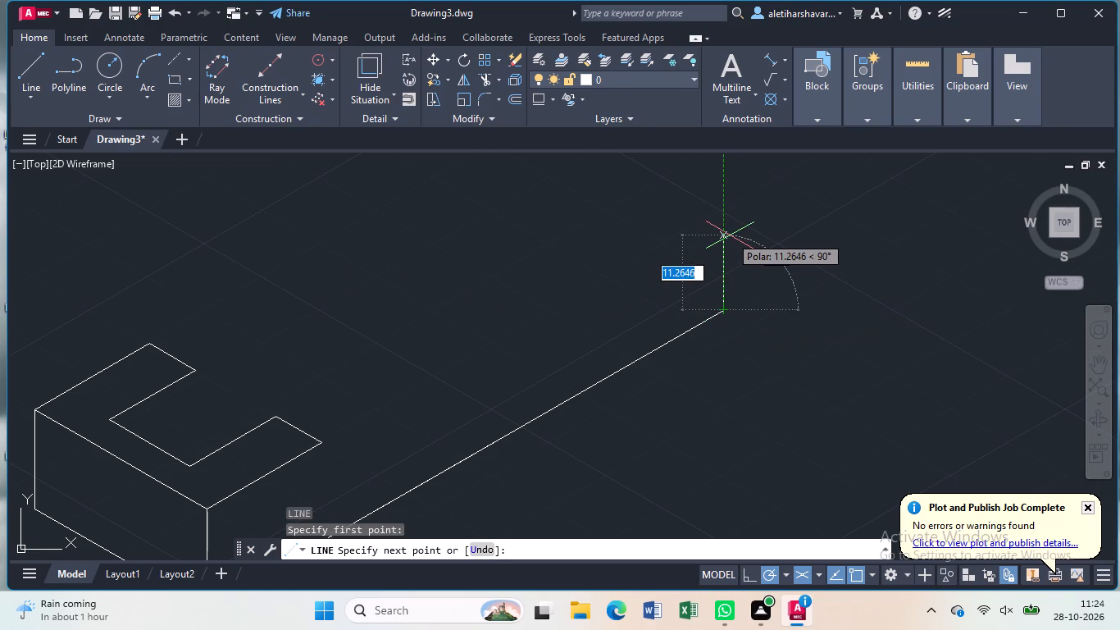
pyautogui.write('15')
pyautogui.press('Return')
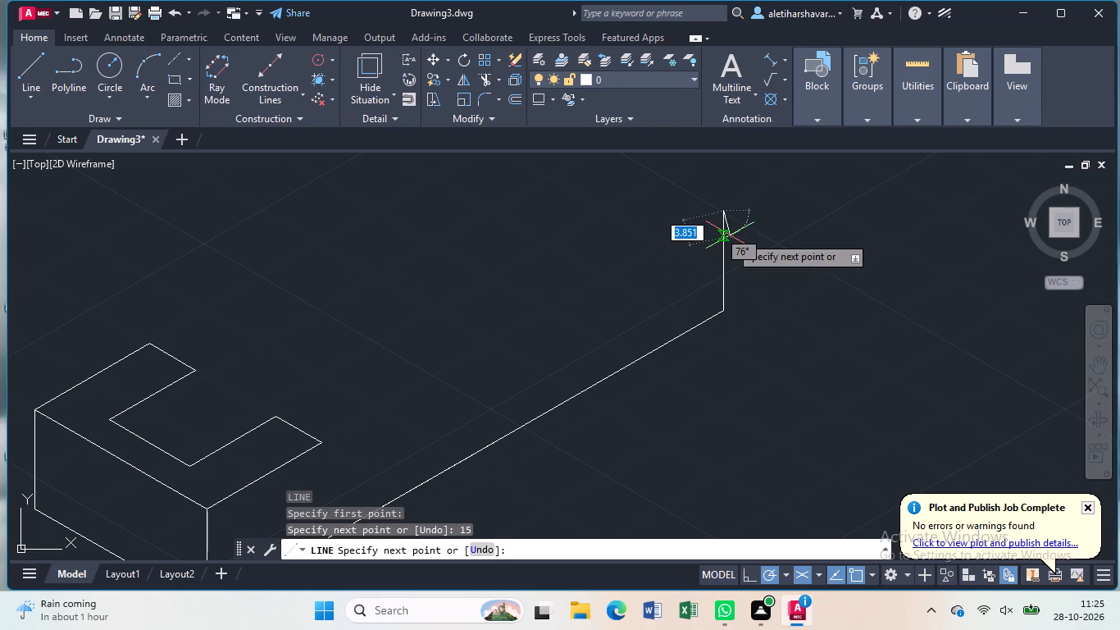
pyautogui.press('Escape')
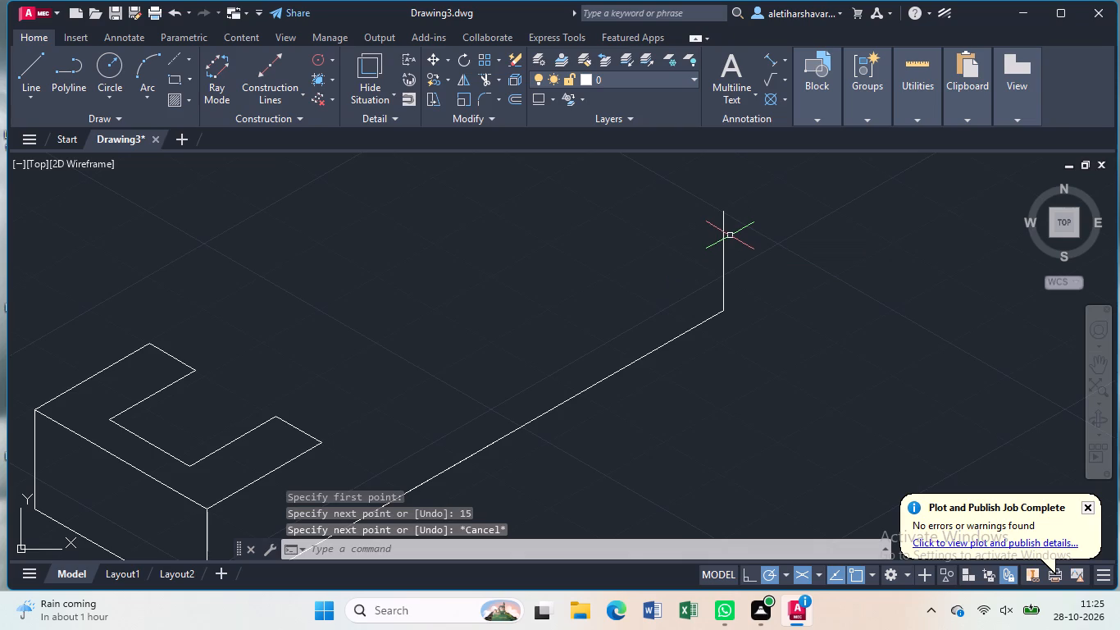
# Copy the two outer 20-unit top edges from the front one's far end to the top of the 90-unit edge's vertical line.
pyautogui.click(298, 457)
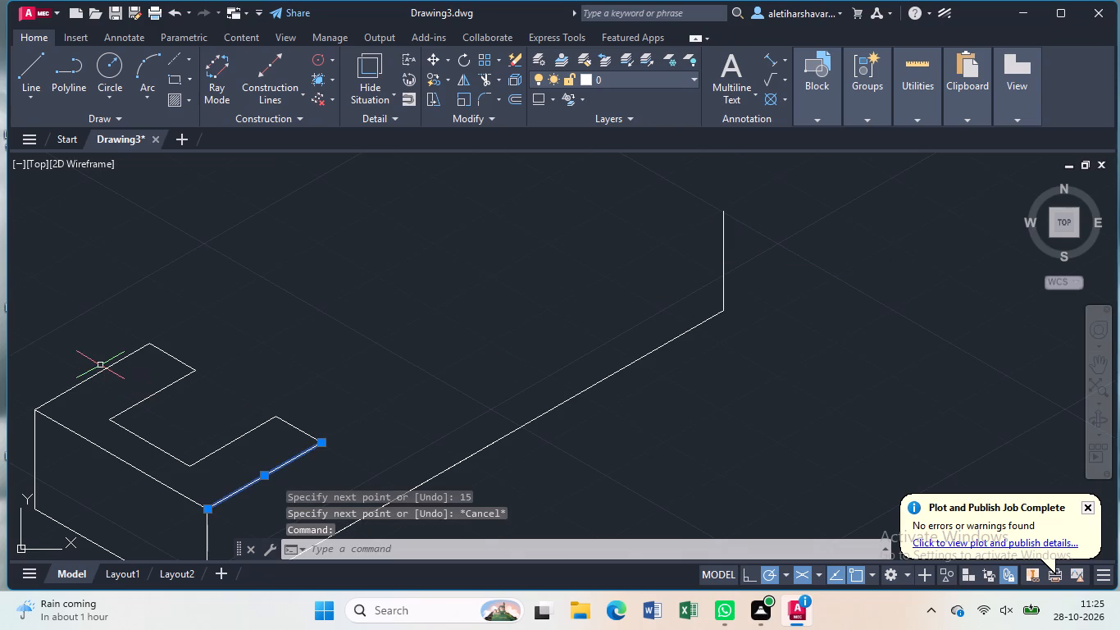
pyautogui.click(102, 372)
pyautogui.write('co')
pyautogui.press('Return')
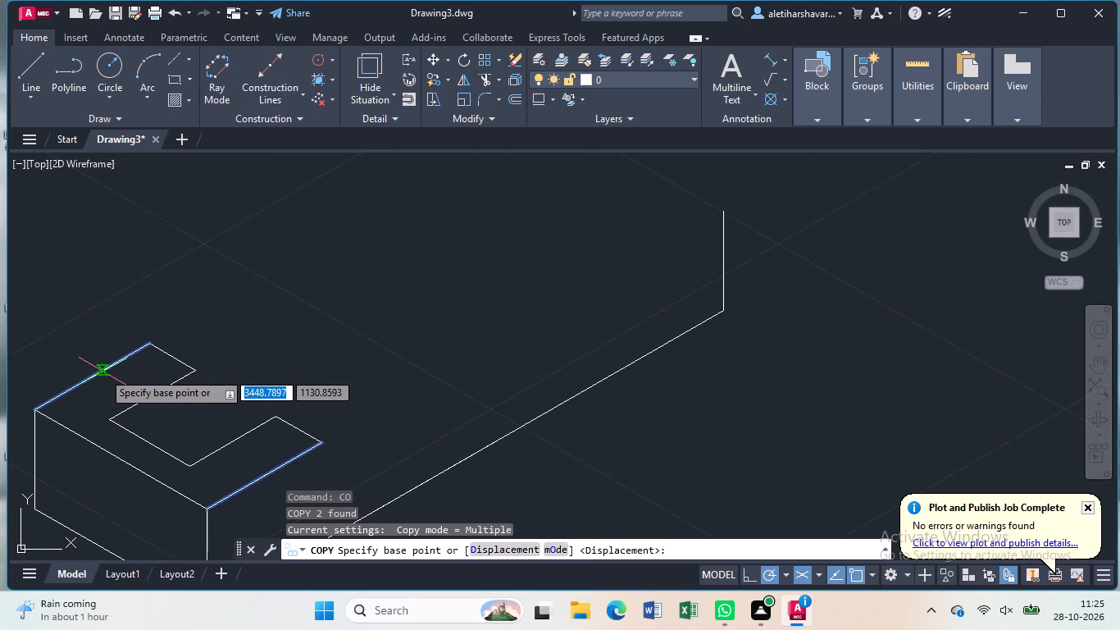
pyautogui.click(318, 442)
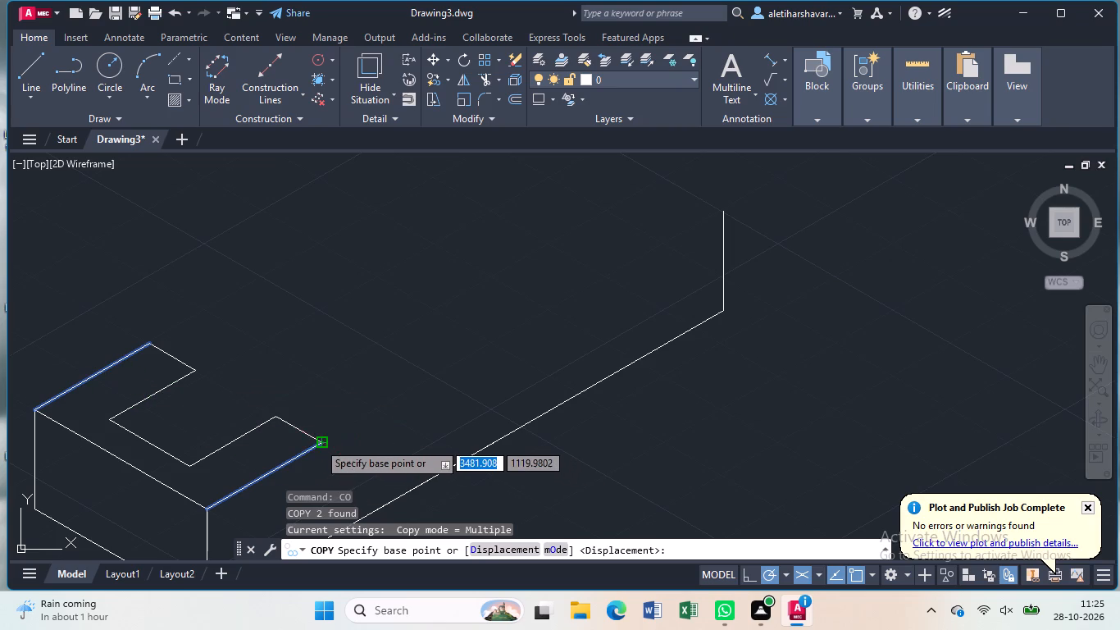
pyautogui.click(722, 214)
pyautogui.press('Escape')
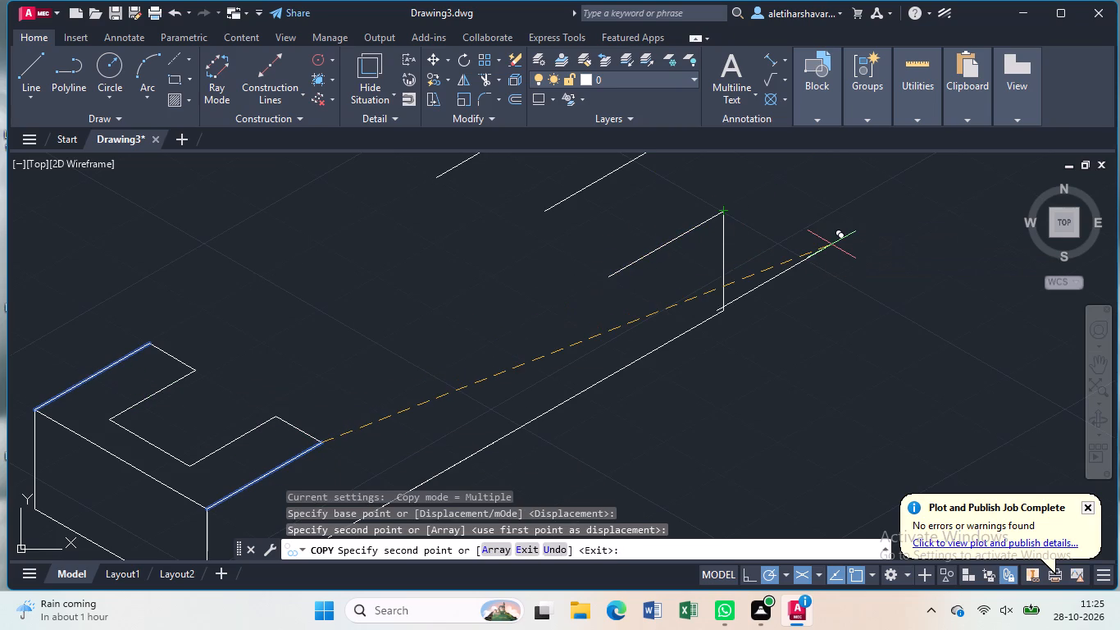
# Draw a line joining the far ends of the two copied 20-unit edges to close the block's back top edge.
pyautogui.scroll(-1, 804, 244)
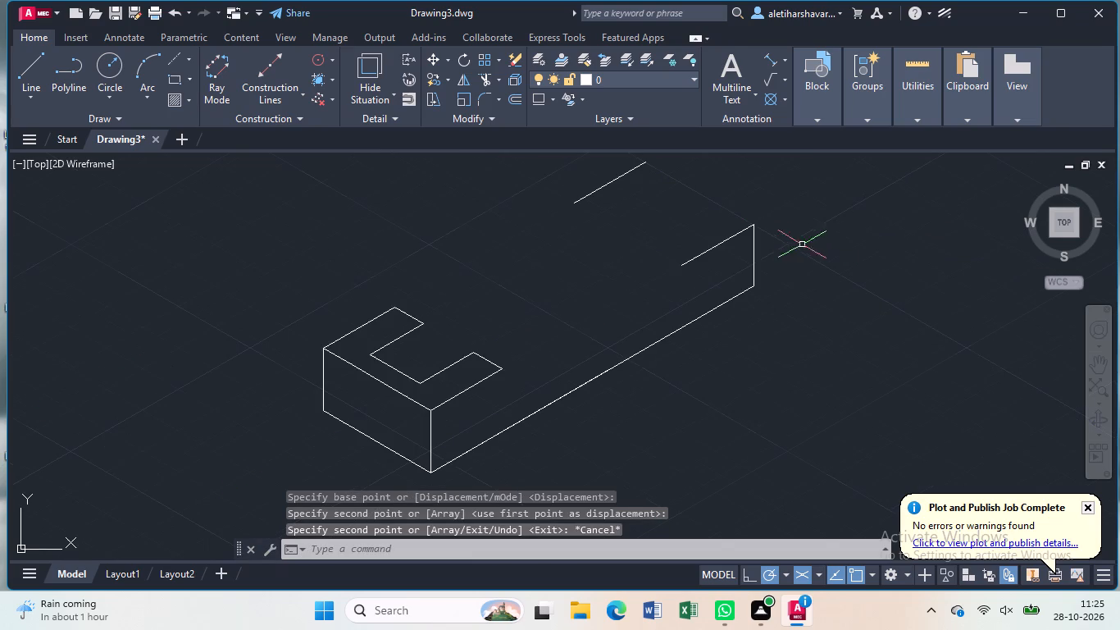
pyautogui.moveTo(761, 259); pyautogui.dragTo(641, 391, button='middle')
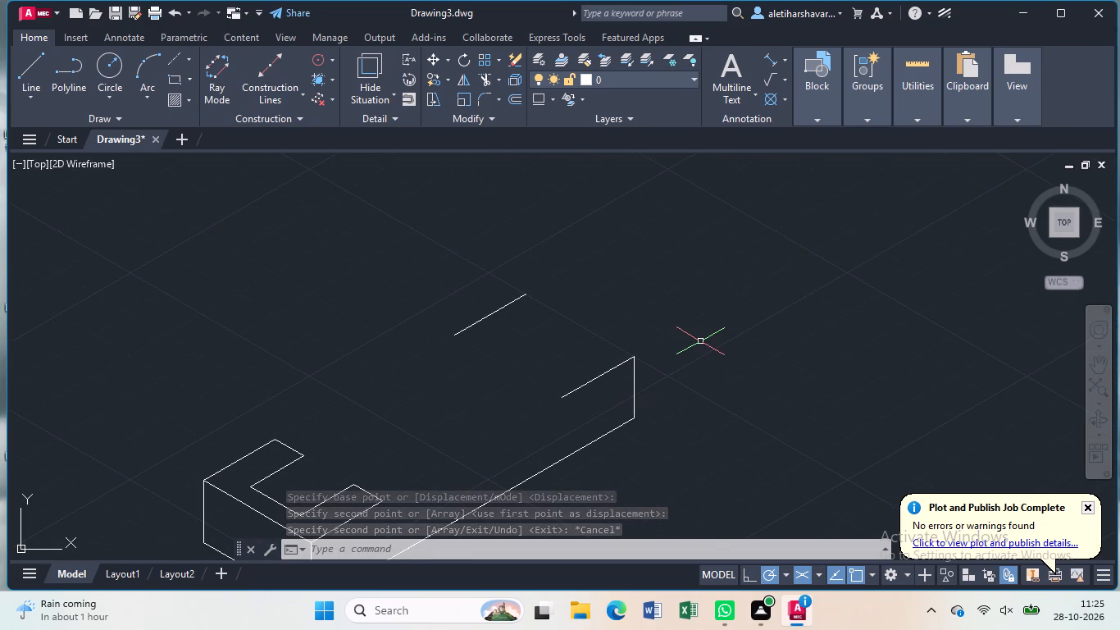
pyautogui.press('l')
pyautogui.press('Return')
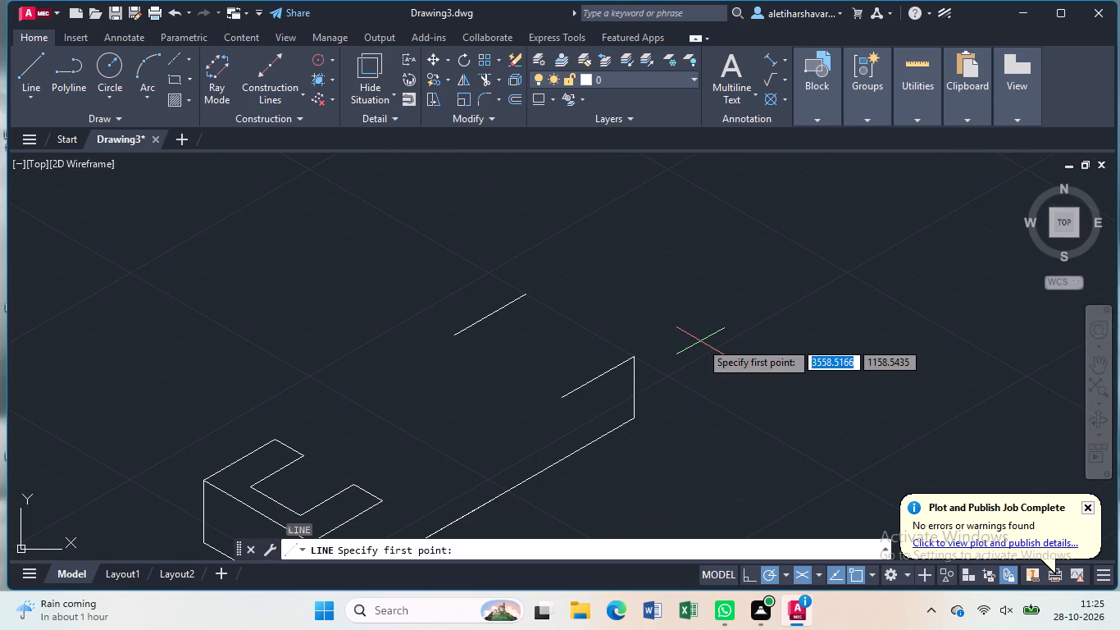
pyautogui.click(530, 293)
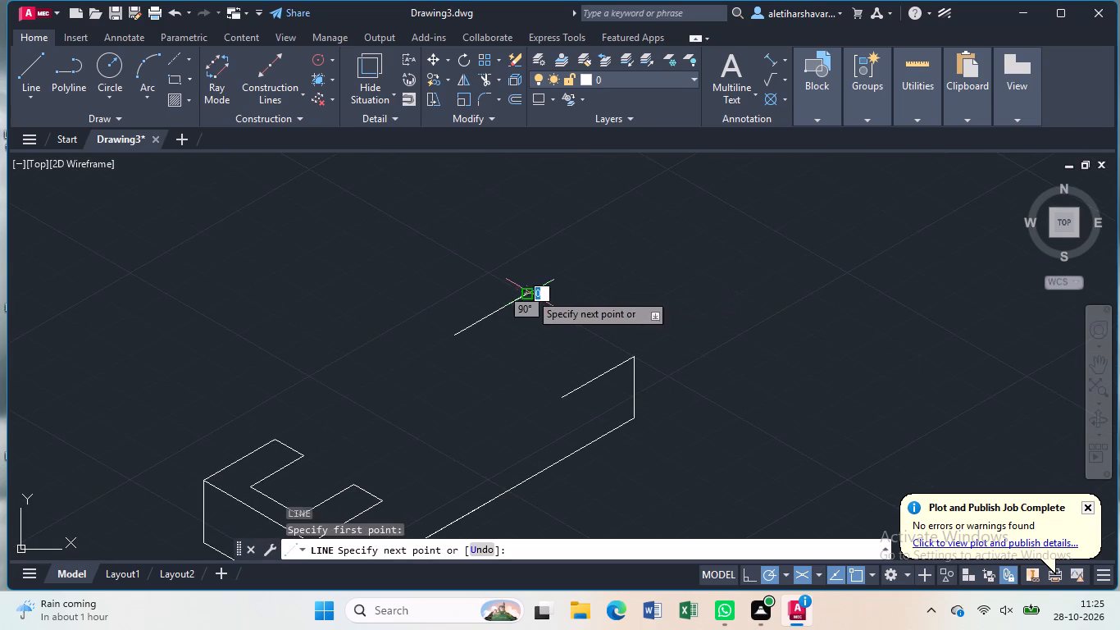
pyautogui.click(635, 354)
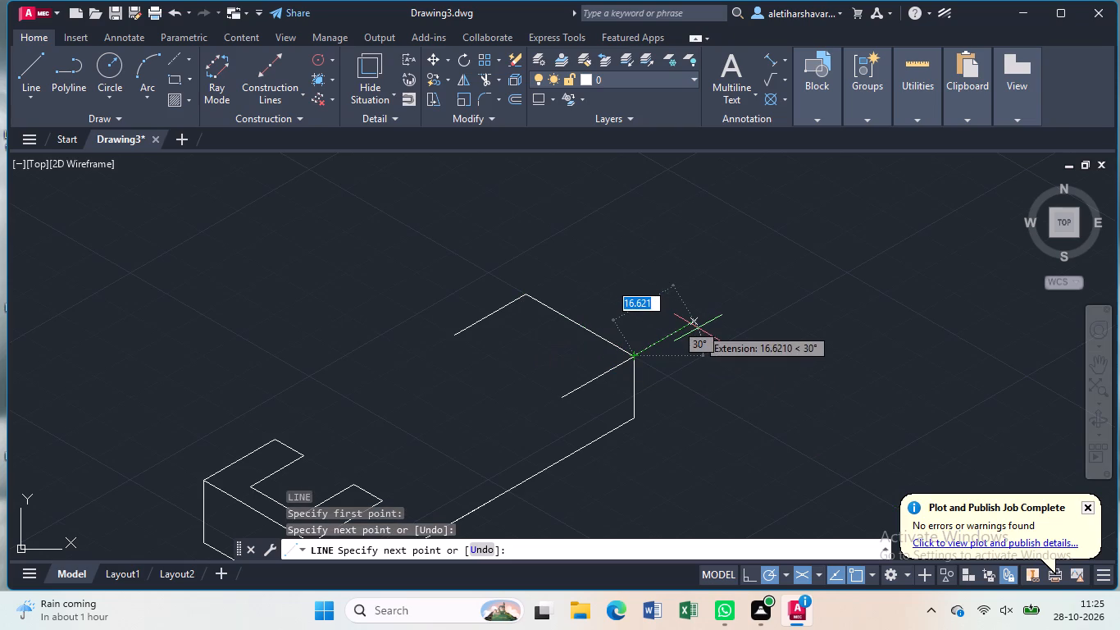
pyautogui.press('Escape')
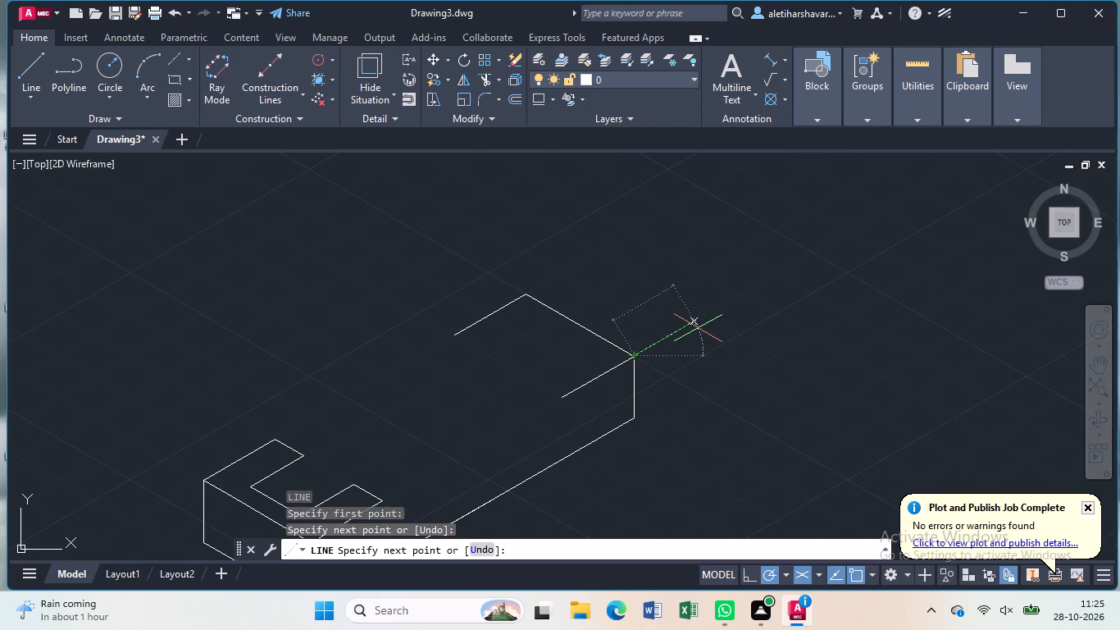
# Draw the back notch outline with 8, 15, 14 and 15-unit lines from one copied 20-unit edge's free end, closing at the other's free end.
pyautogui.press('l')
pyautogui.press('Return')
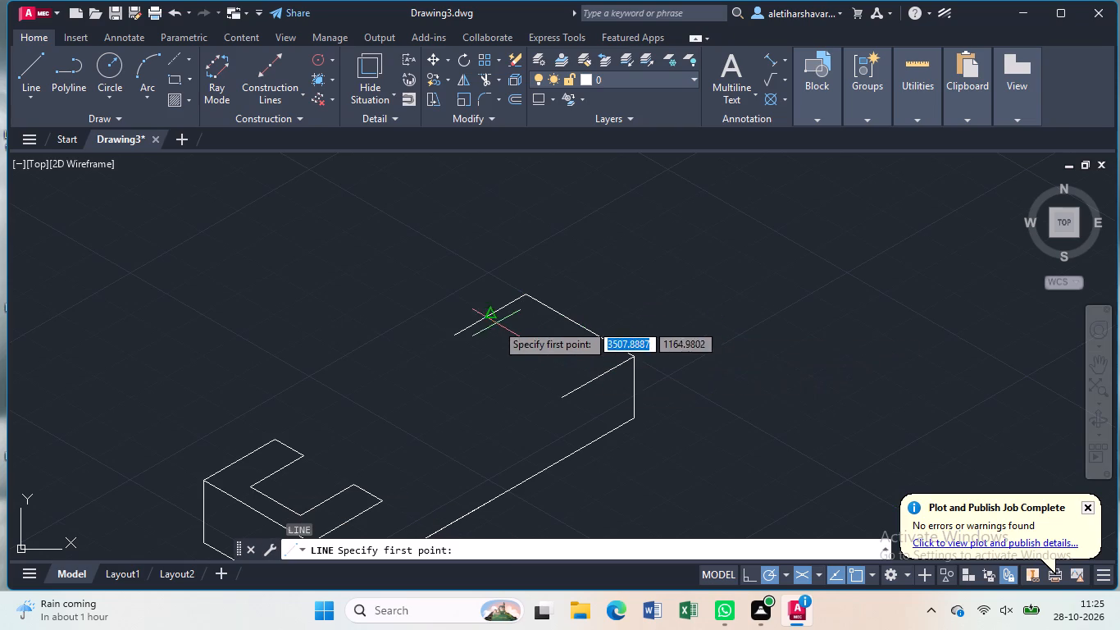
pyautogui.moveTo(450, 336); pyautogui.dragTo(473, 348)
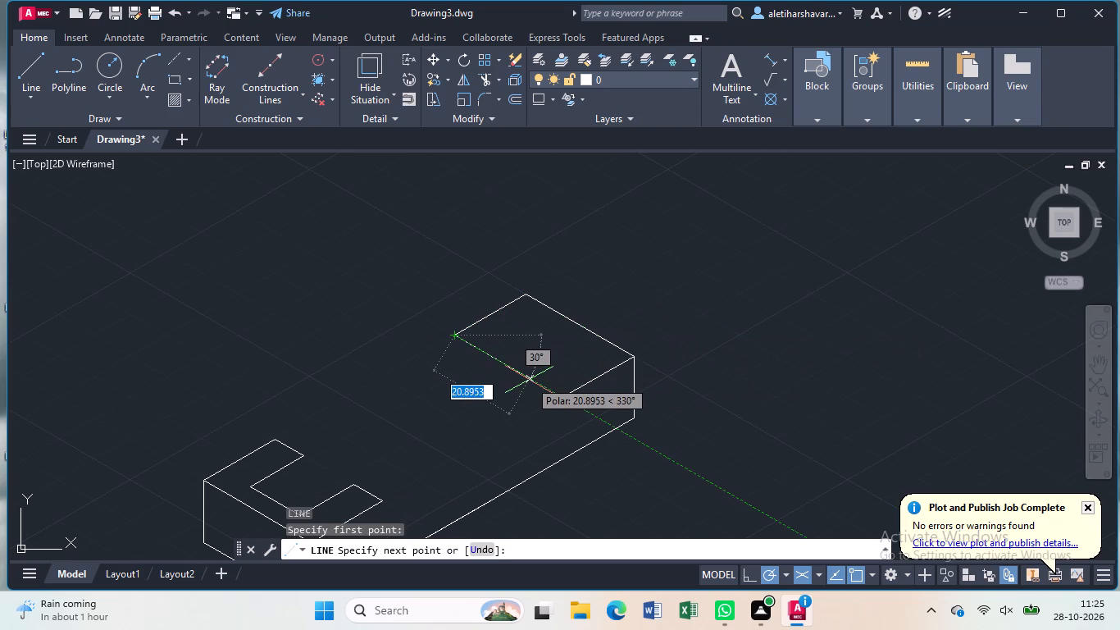
pyautogui.press('8')
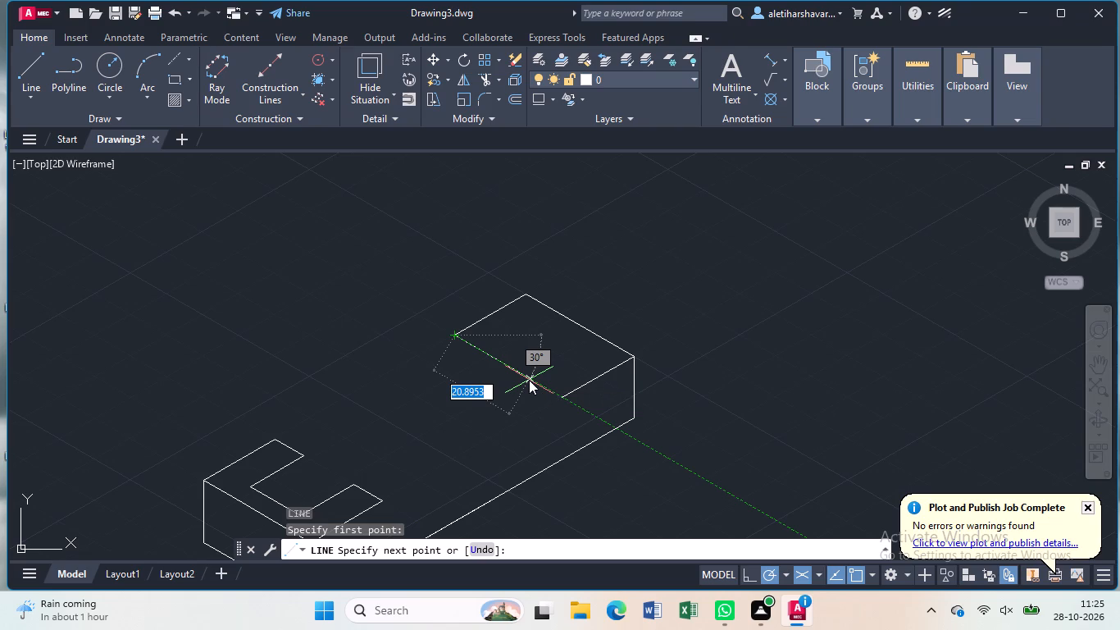
pyautogui.press('Return')
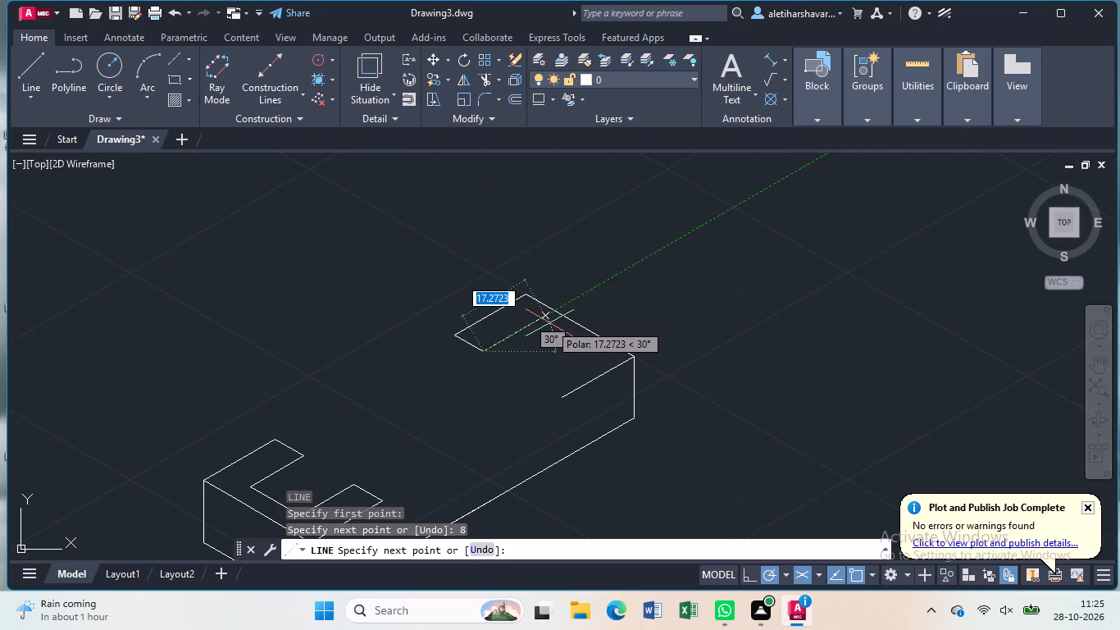
pyautogui.write('15')
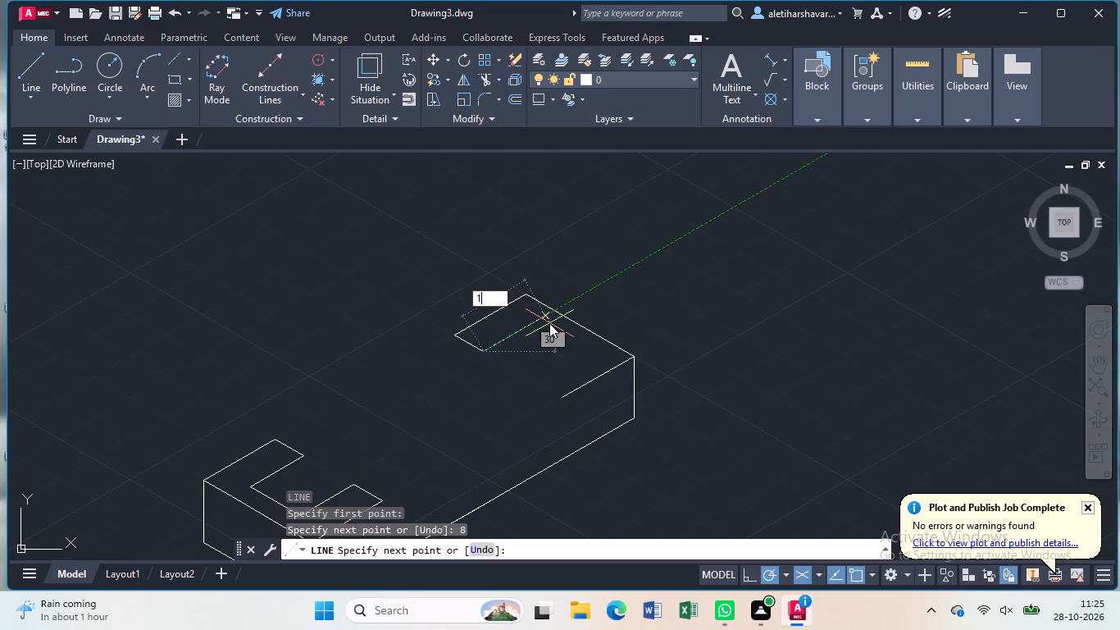
pyautogui.press('Return')
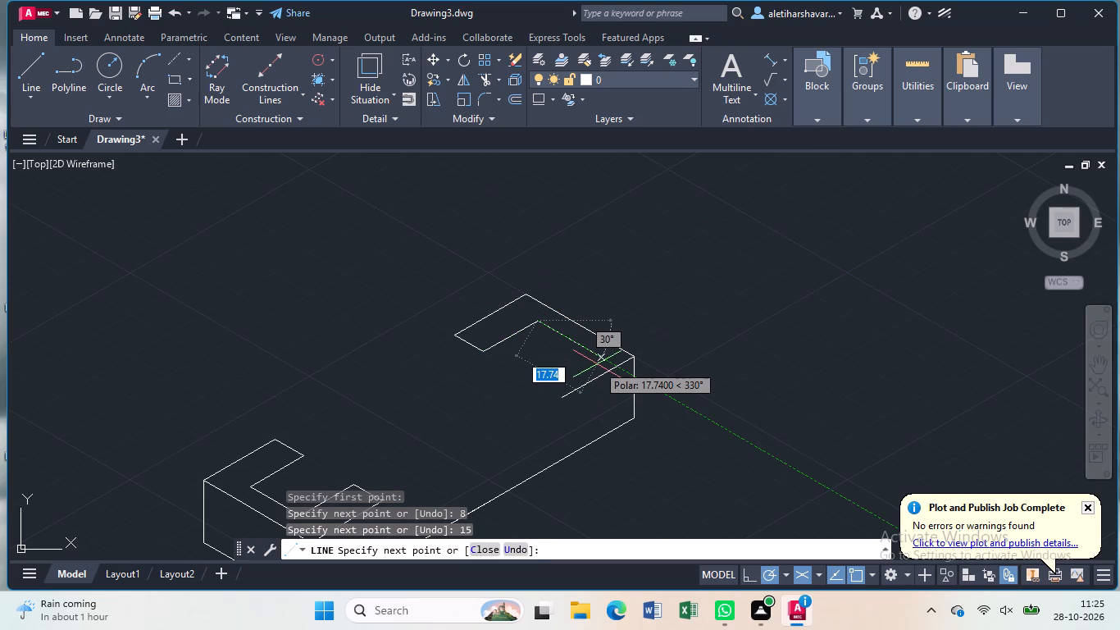
pyautogui.write('14')
pyautogui.press('Return')
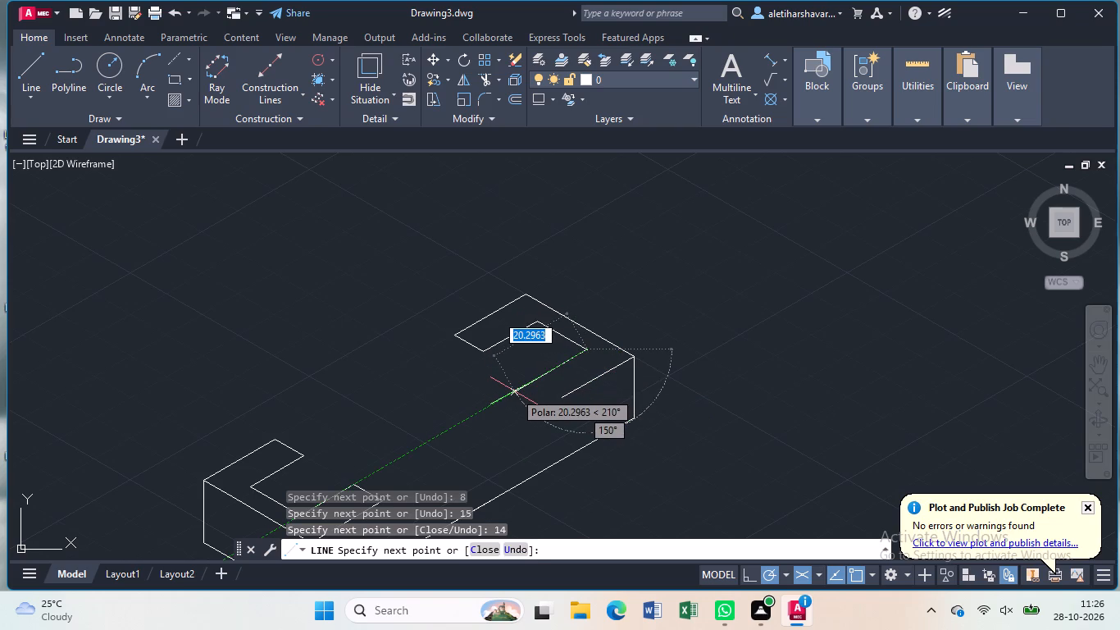
pyautogui.write('15')
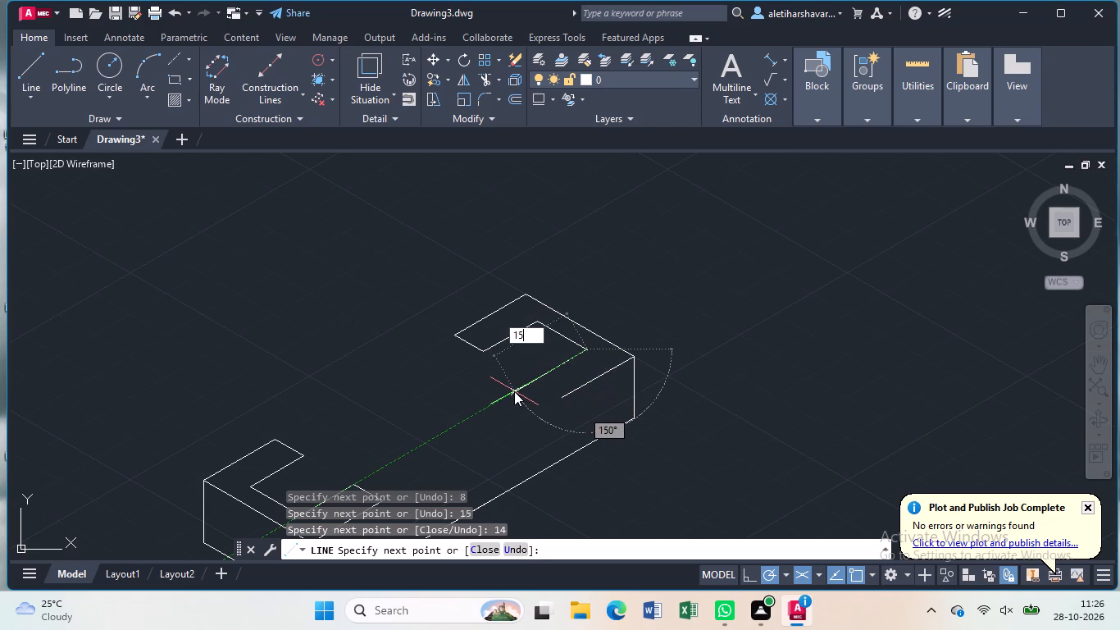
pyautogui.press('Return')
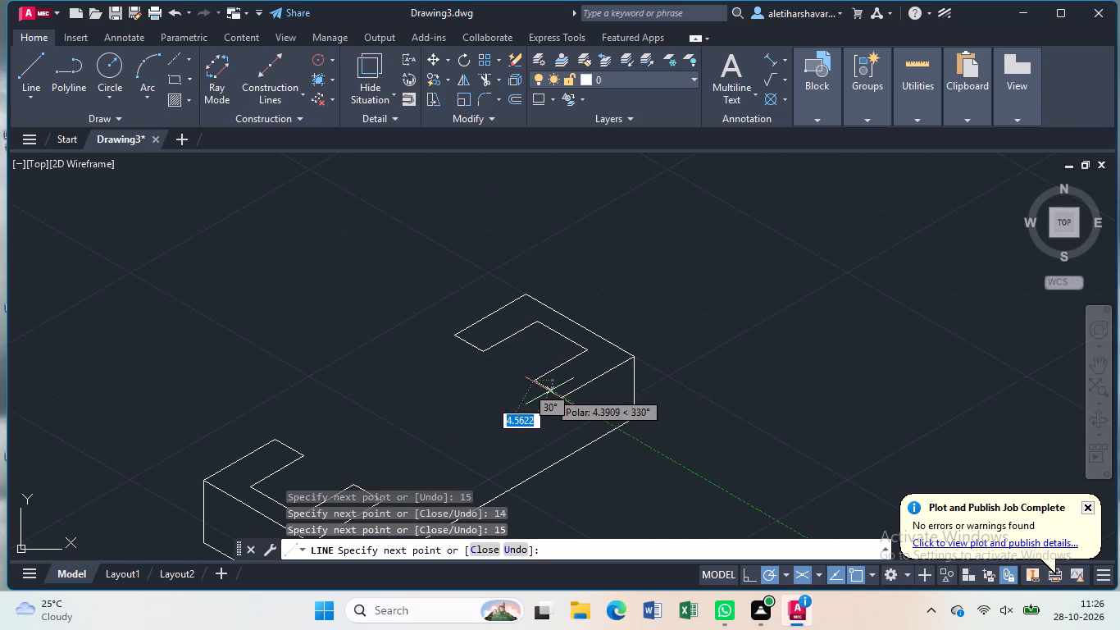
pyautogui.click(558, 396)
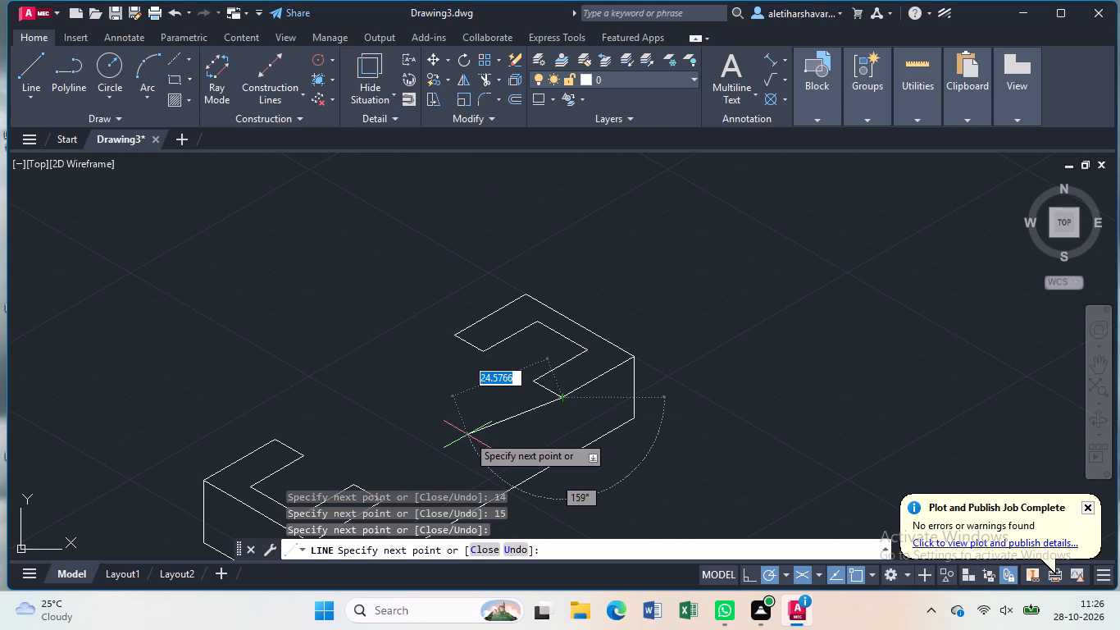
pyautogui.press('Escape')
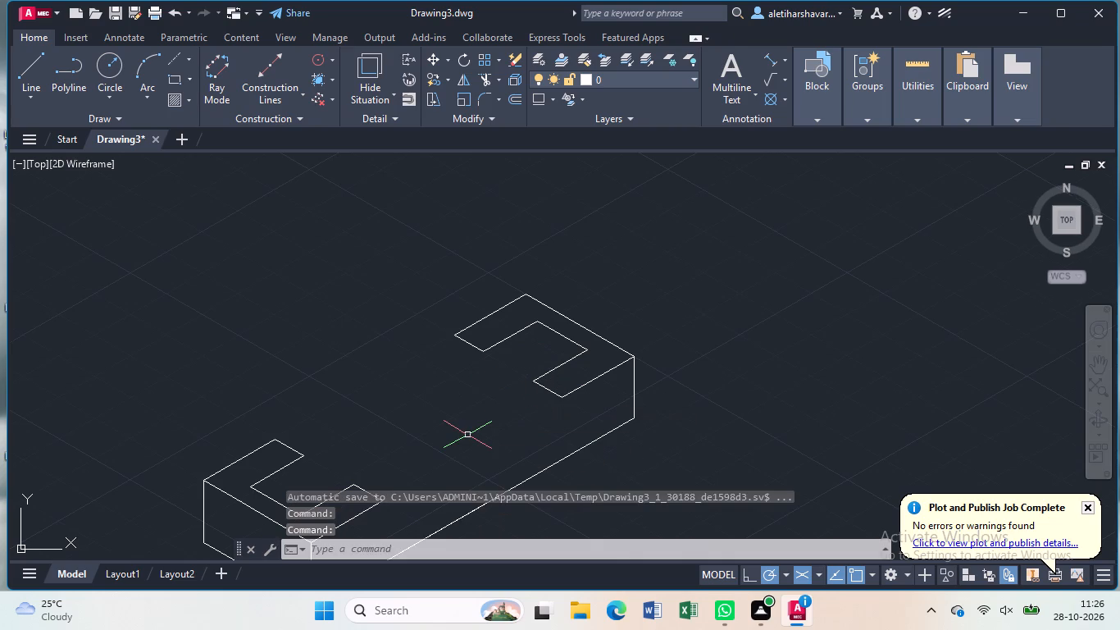
# From the 90-unit bottom edge's midpoint, draw a 15-unit line inward parallel to the block's short edges, continuing with a 40-unit vertical line upward.
pyautogui.scroll(-2, 467, 434)
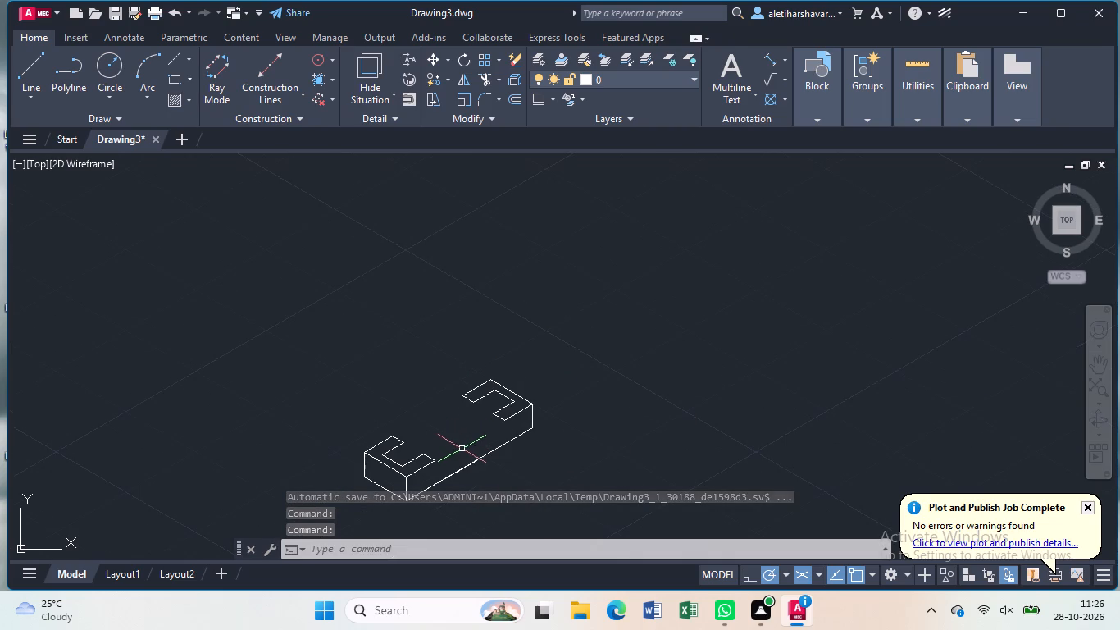
pyautogui.scroll(1, 459, 448)
pyautogui.press('l')
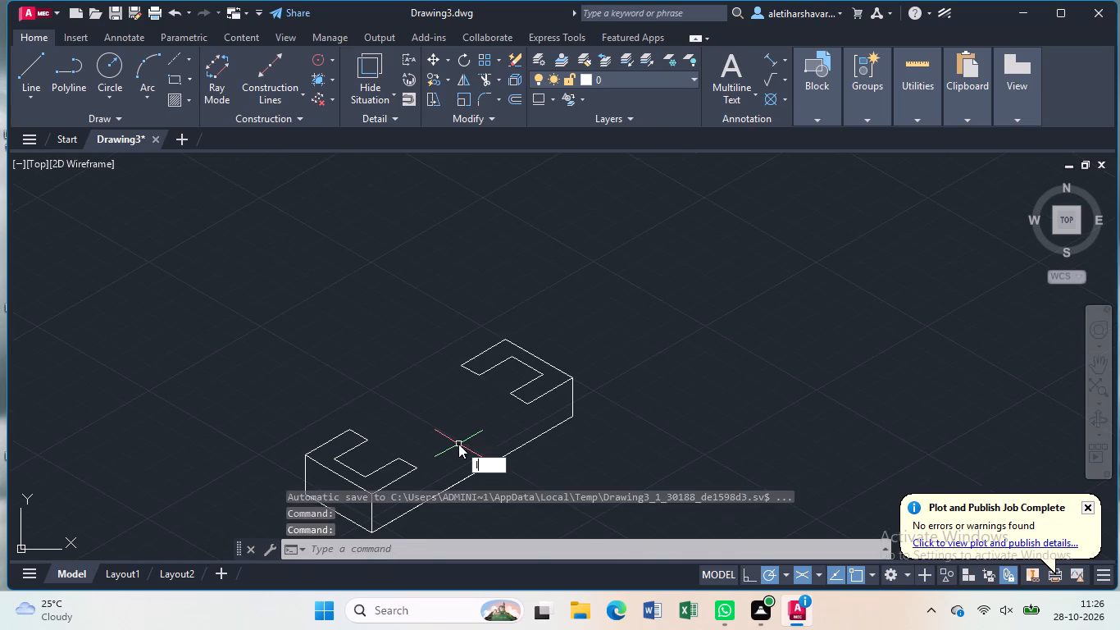
pyautogui.press('Return')
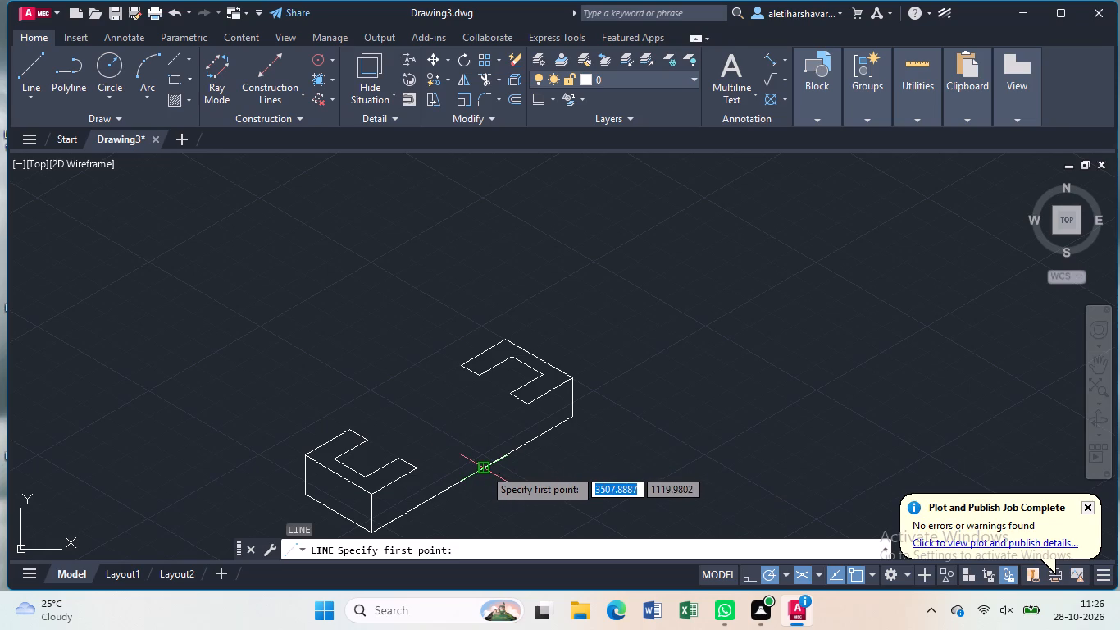
pyautogui.click(484, 468)
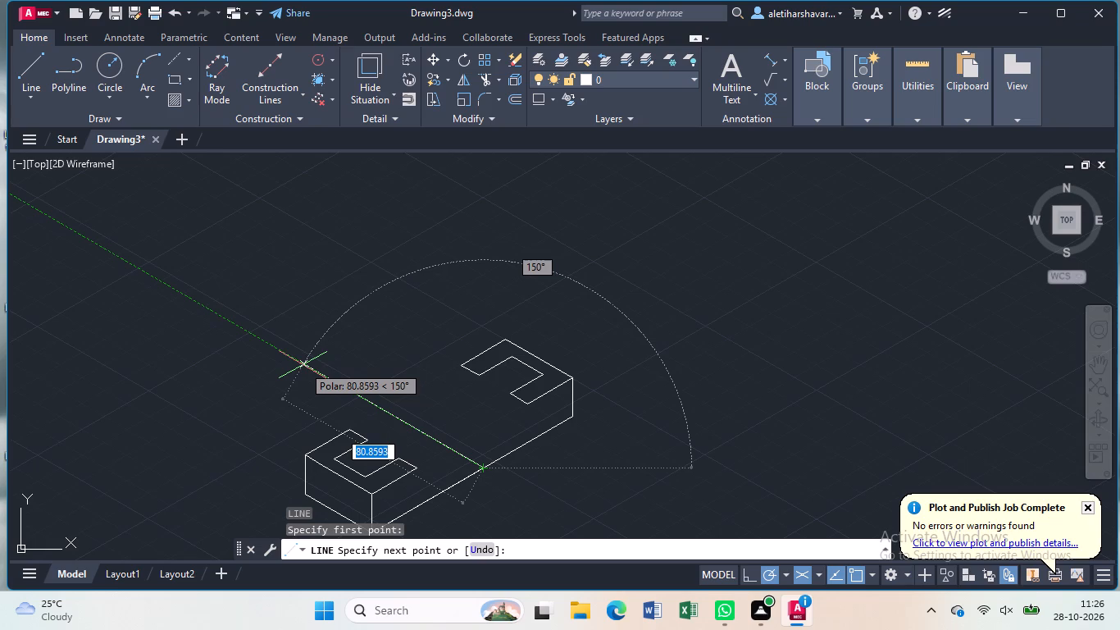
pyautogui.write('15')
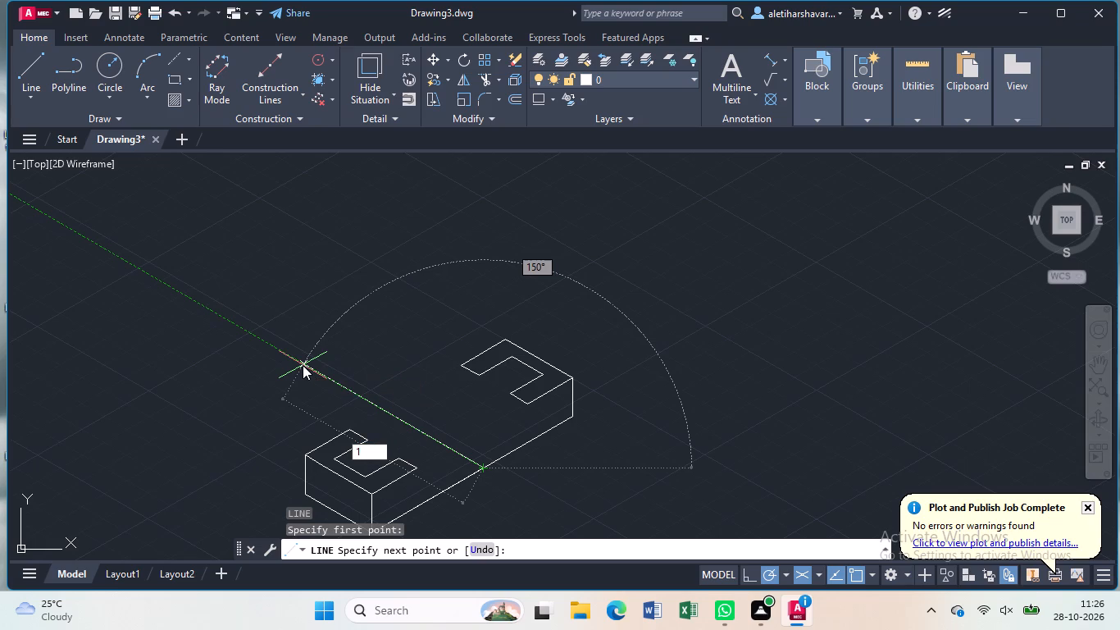
pyautogui.press('Return')
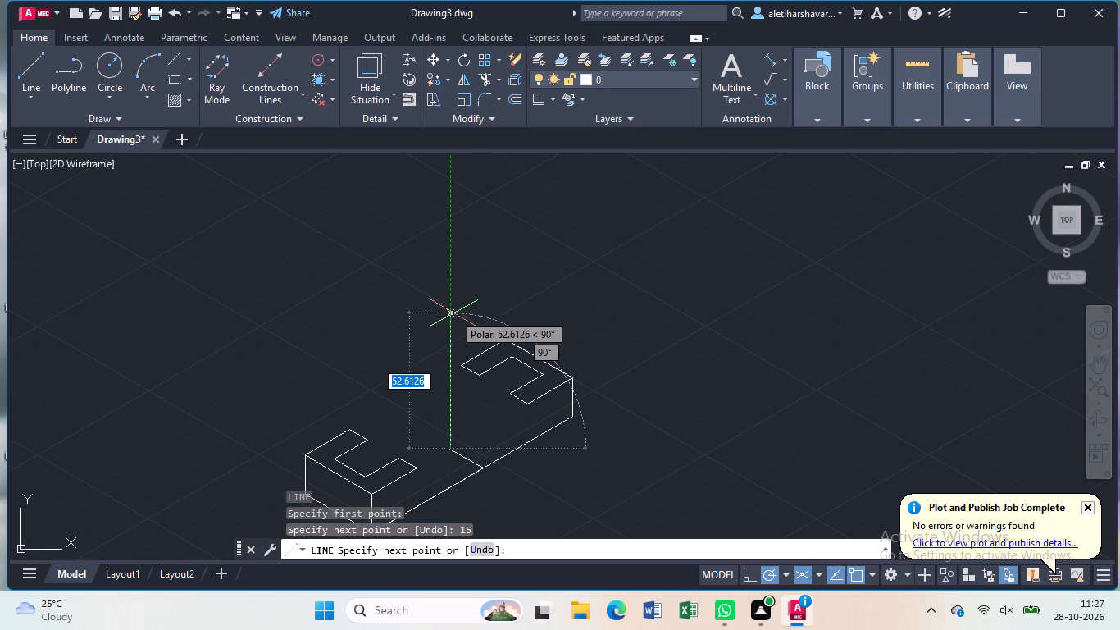
pyautogui.write('40')
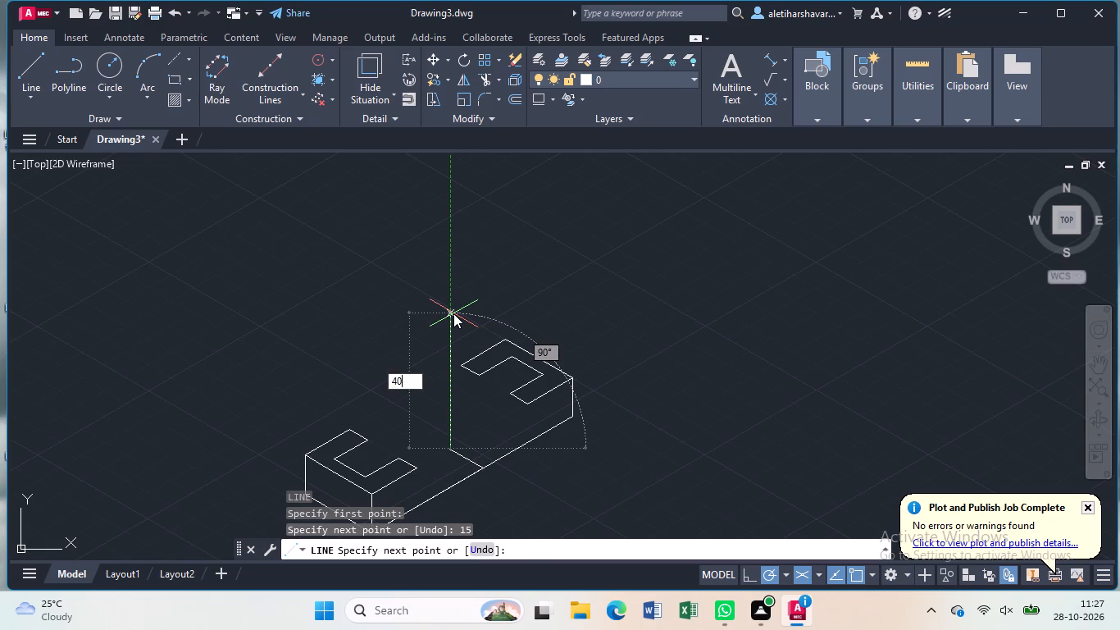
pyautogui.press('Return')
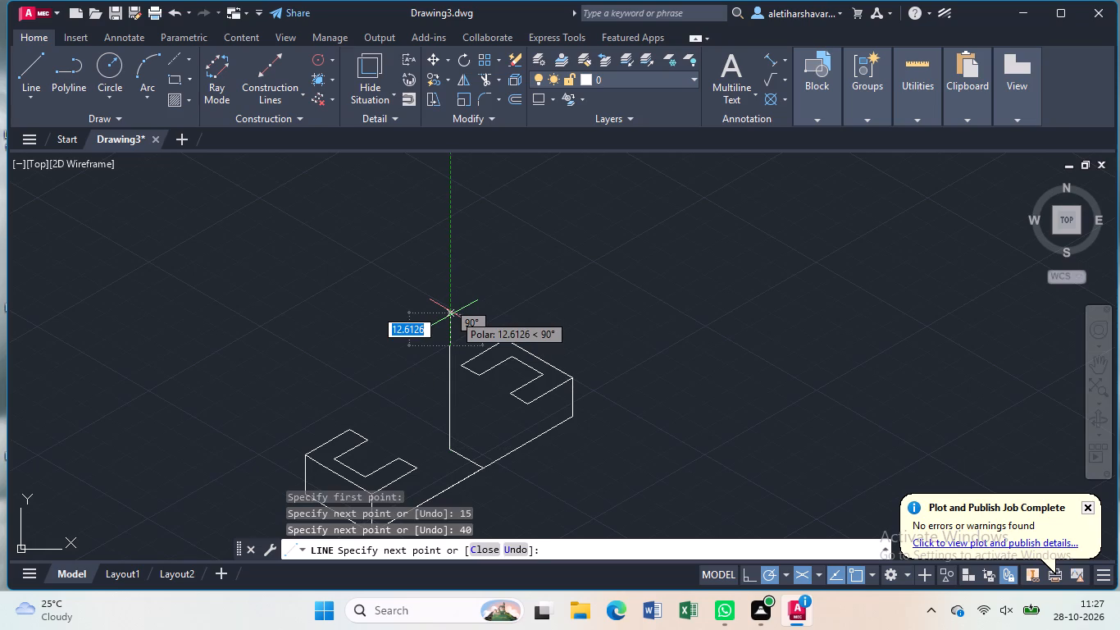
pyautogui.press('Escape')
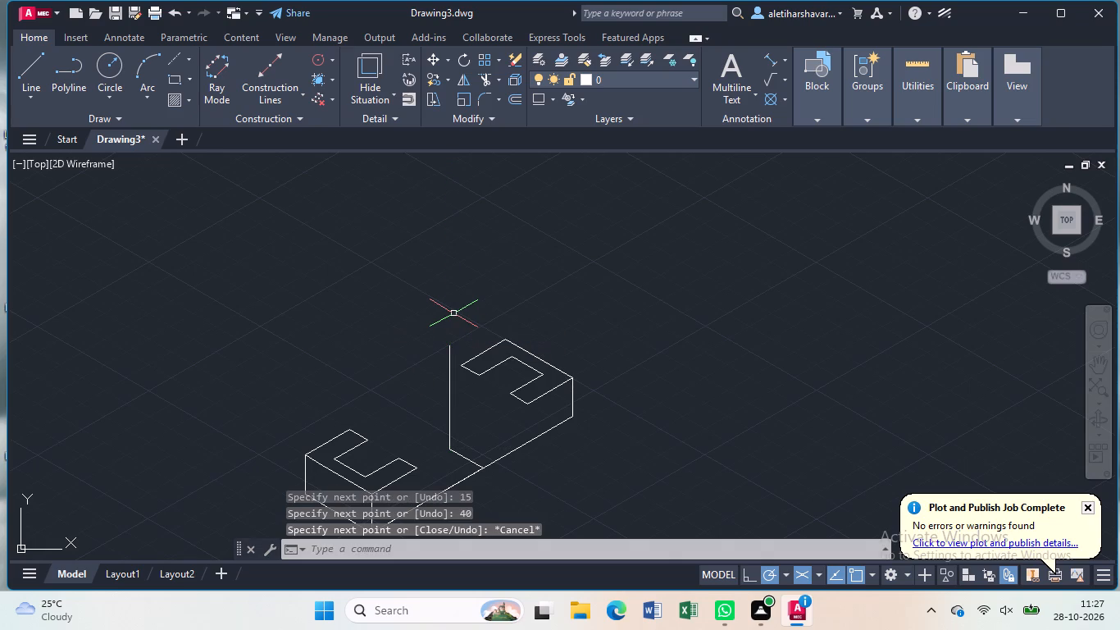
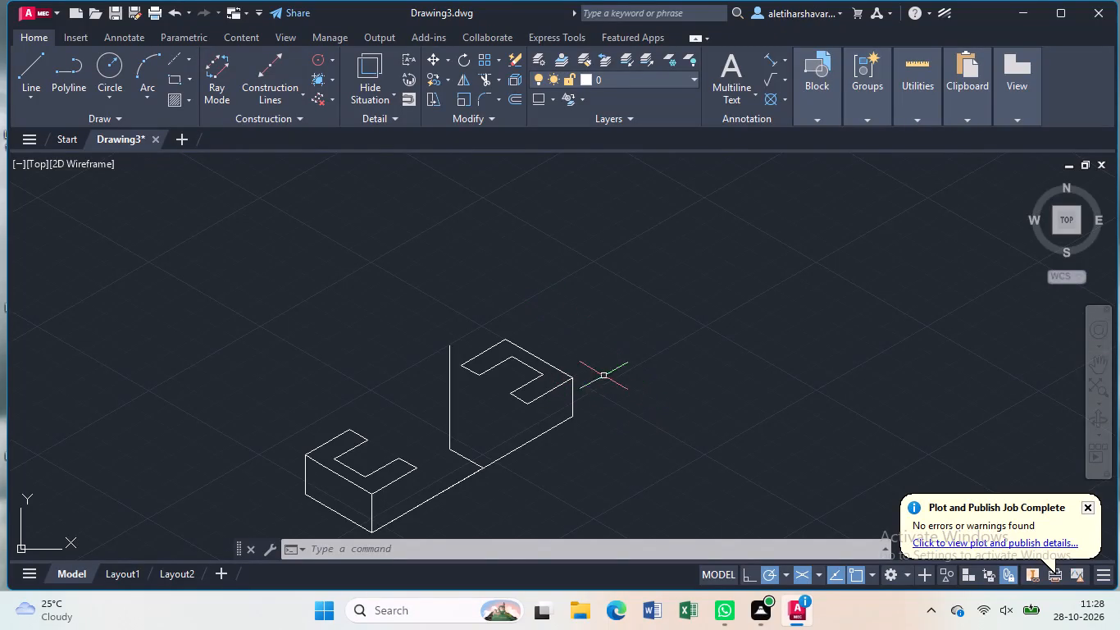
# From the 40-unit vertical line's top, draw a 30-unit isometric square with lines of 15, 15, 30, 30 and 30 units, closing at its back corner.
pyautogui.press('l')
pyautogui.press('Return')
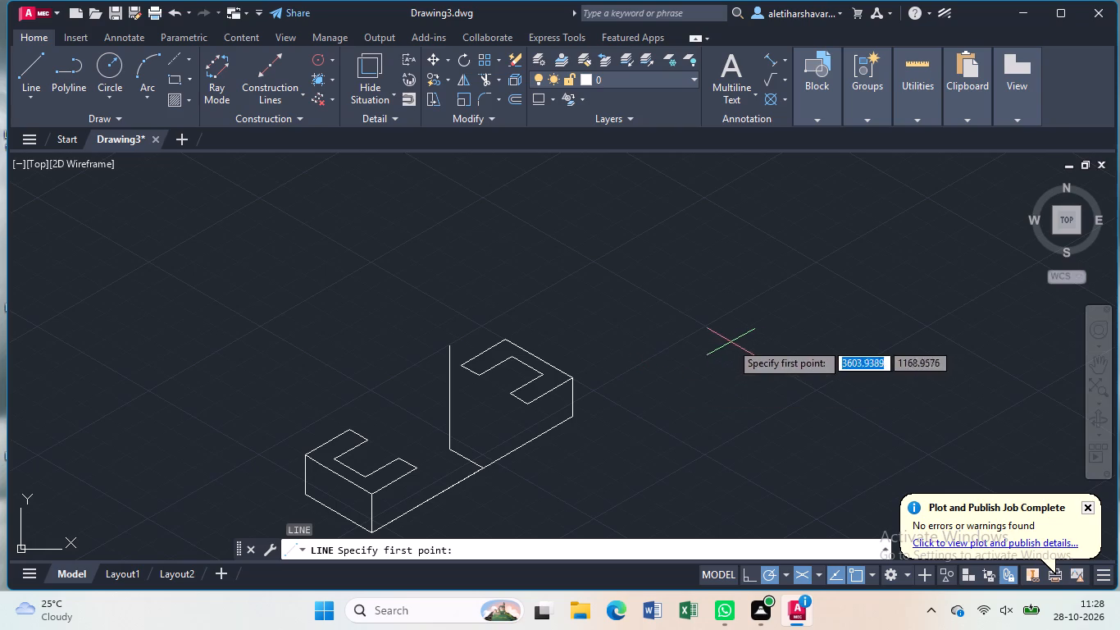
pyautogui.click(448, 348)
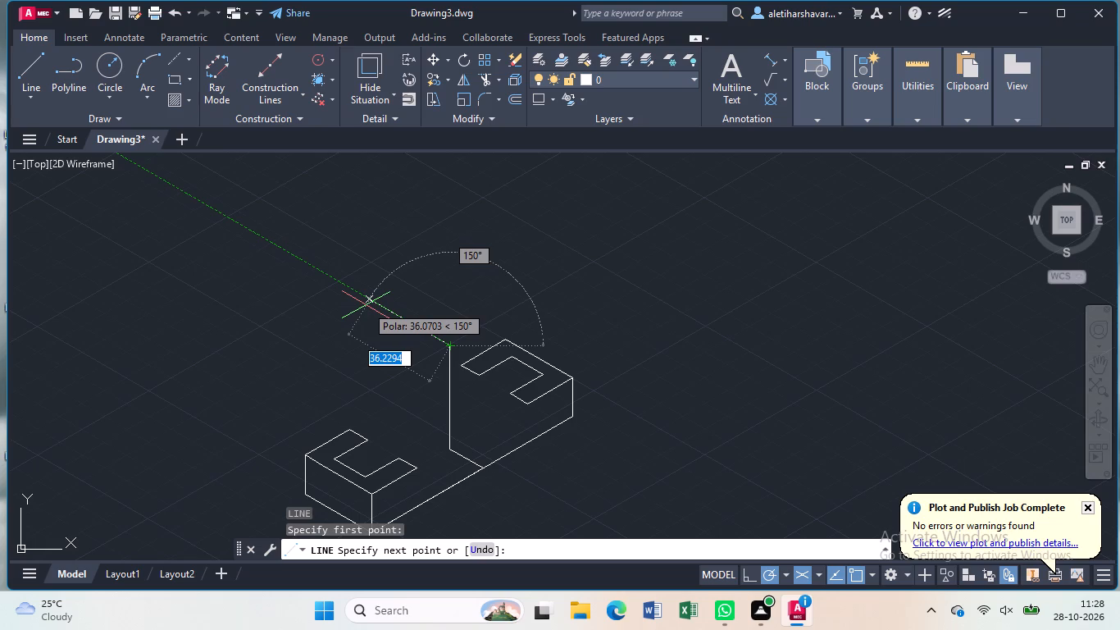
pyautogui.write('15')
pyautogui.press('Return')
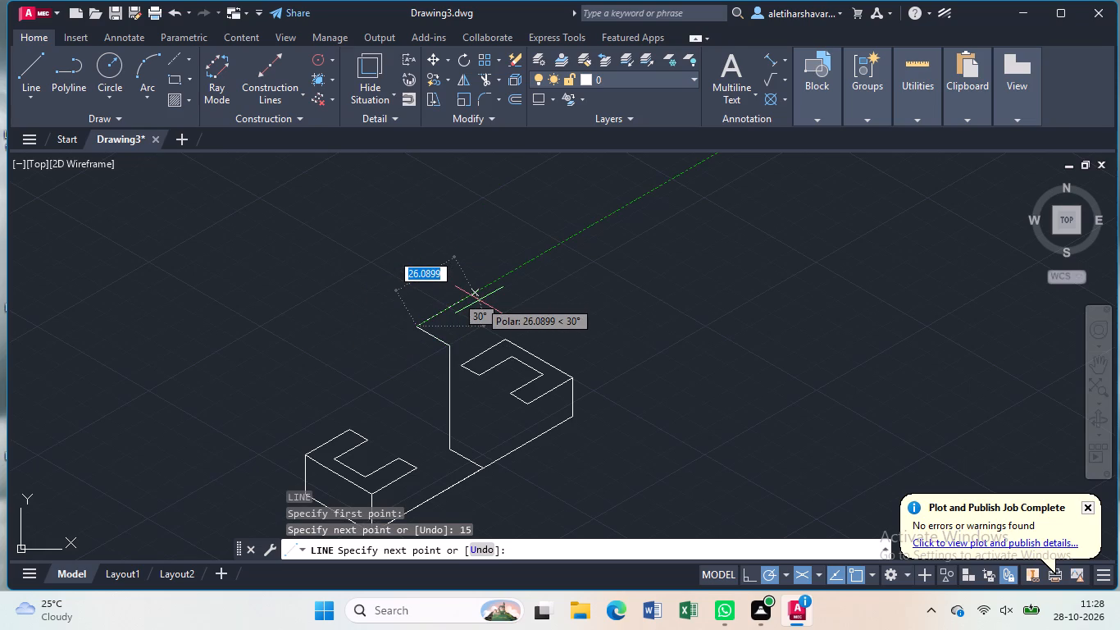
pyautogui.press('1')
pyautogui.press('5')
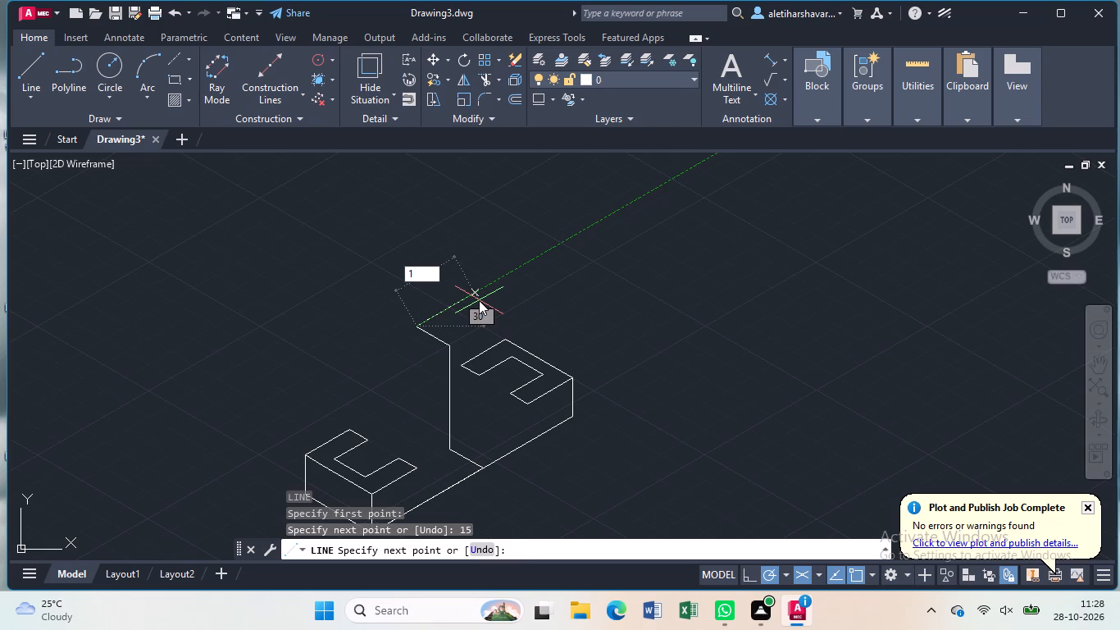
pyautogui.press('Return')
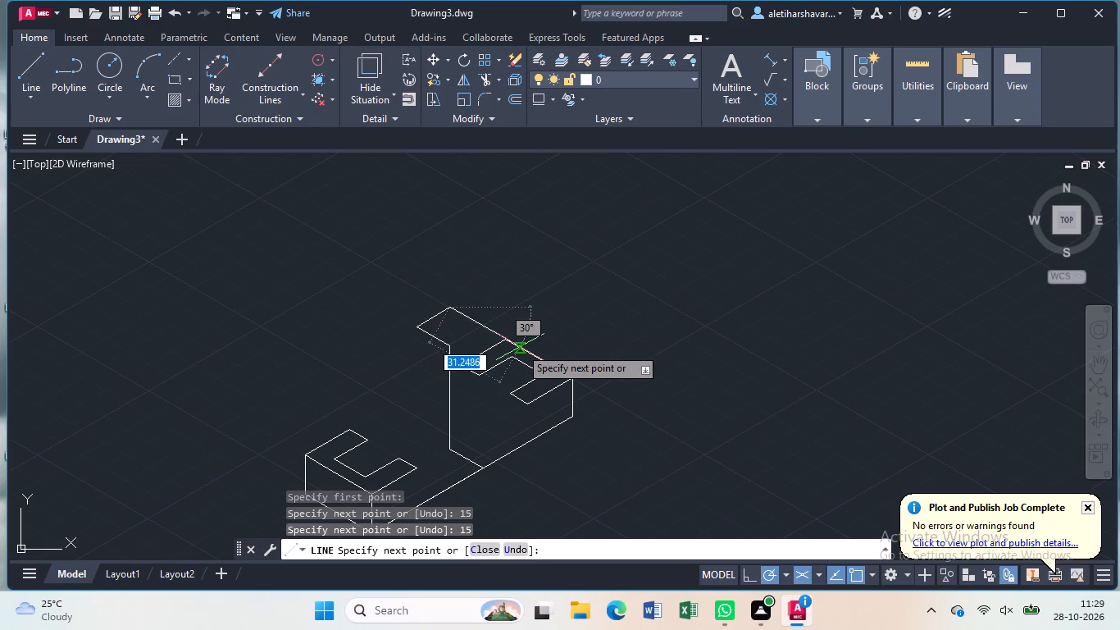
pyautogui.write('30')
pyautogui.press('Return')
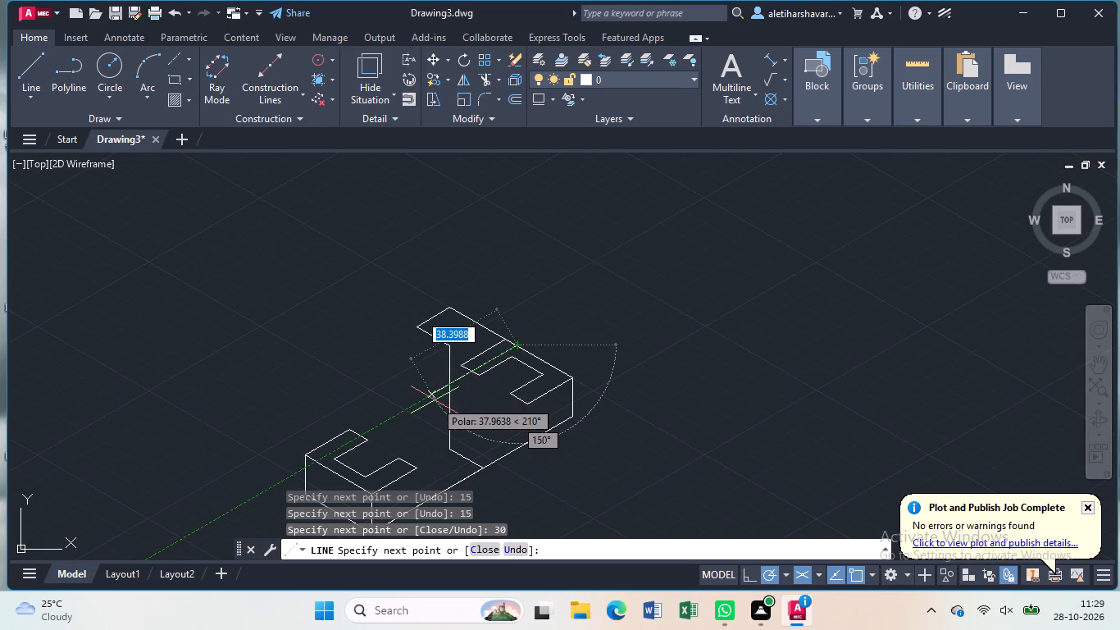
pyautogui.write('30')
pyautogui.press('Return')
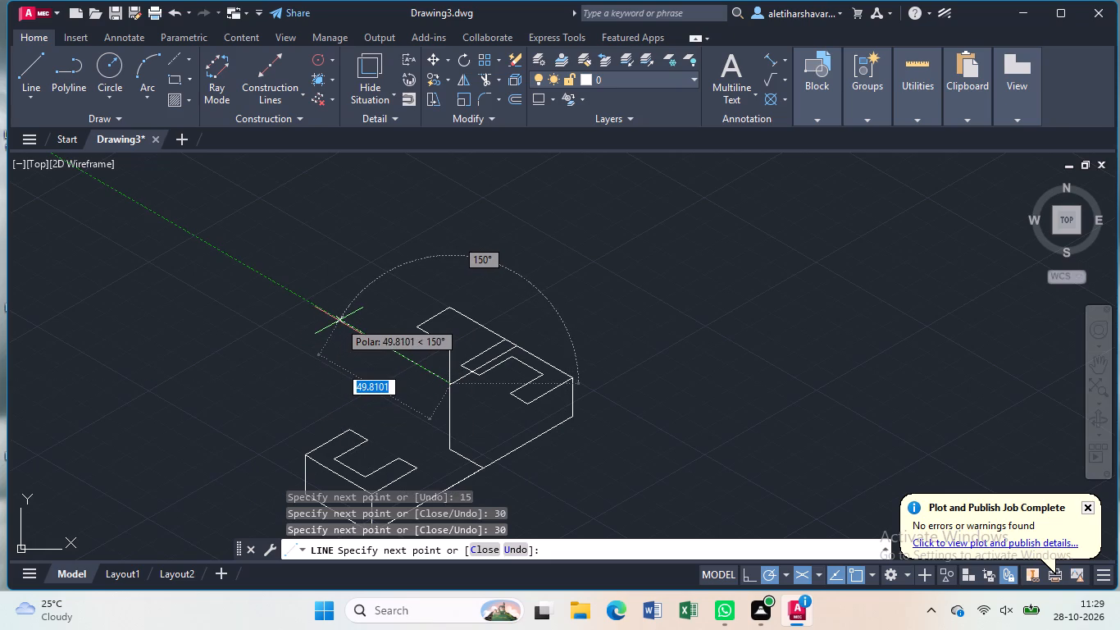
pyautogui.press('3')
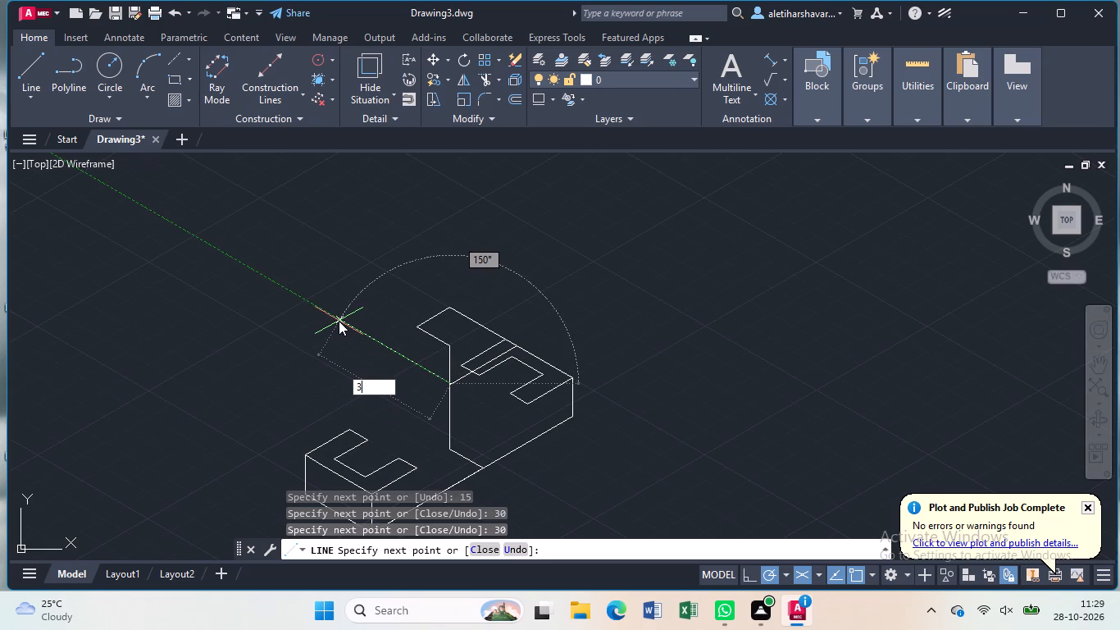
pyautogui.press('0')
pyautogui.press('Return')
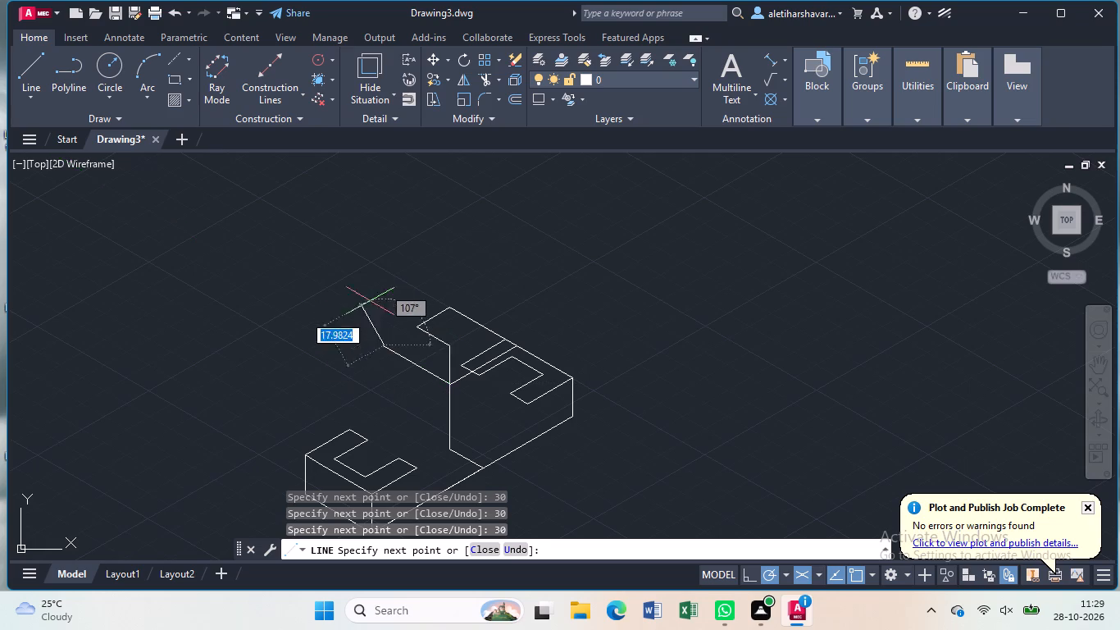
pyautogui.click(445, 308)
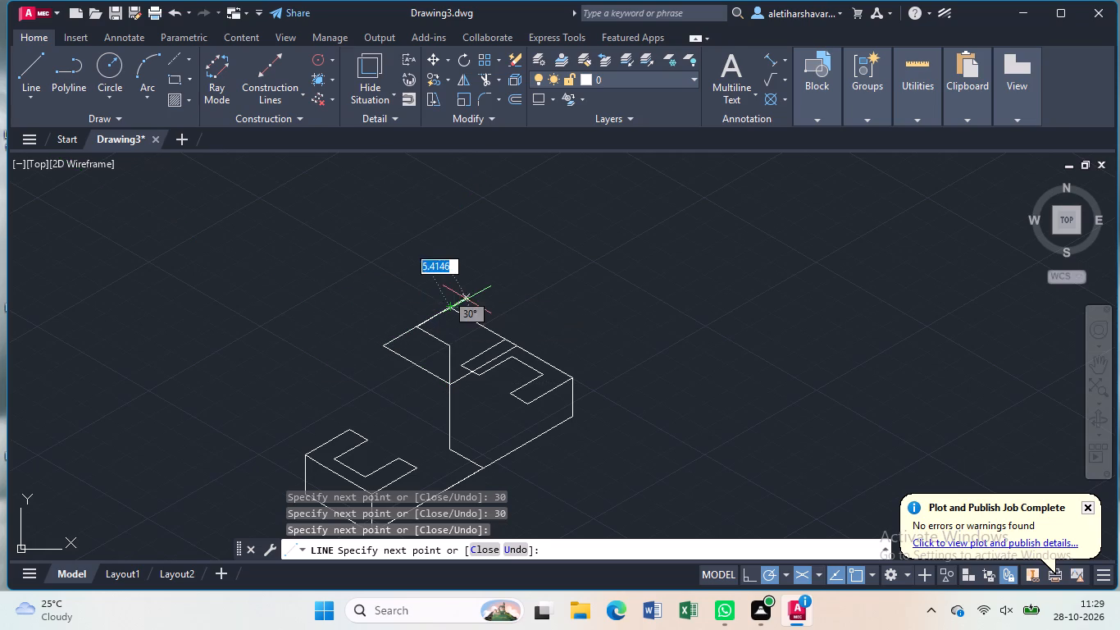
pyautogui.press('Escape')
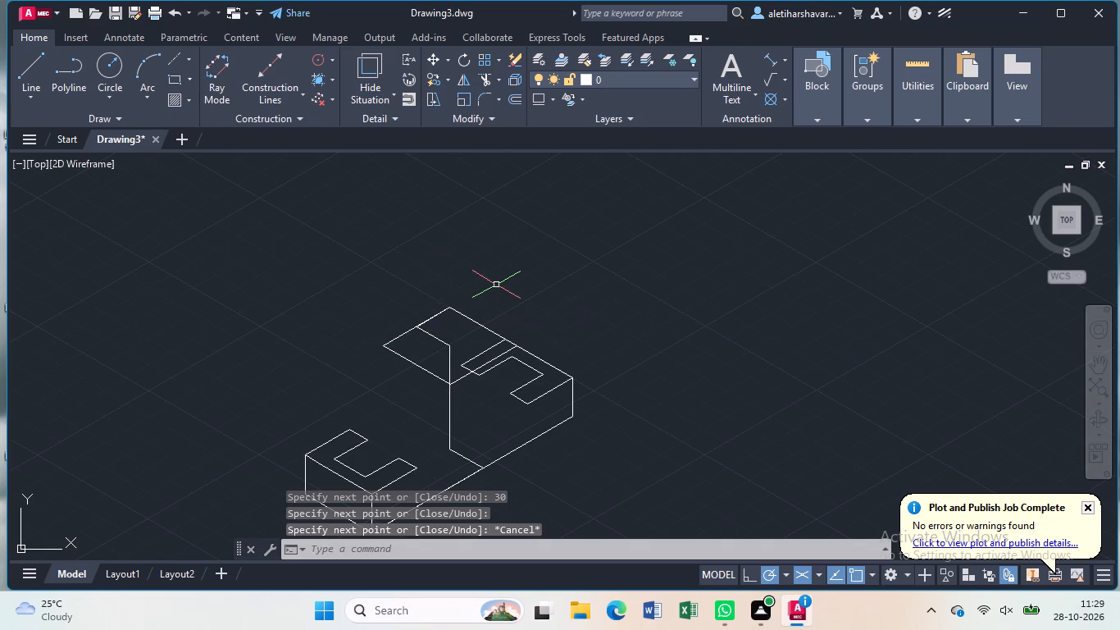
# Trim the back block's top edge end, outer 20-unit notch edge and 8-unit notch edge where they lie within the isometric square.
pyautogui.write('tr')
pyautogui.press('Return')
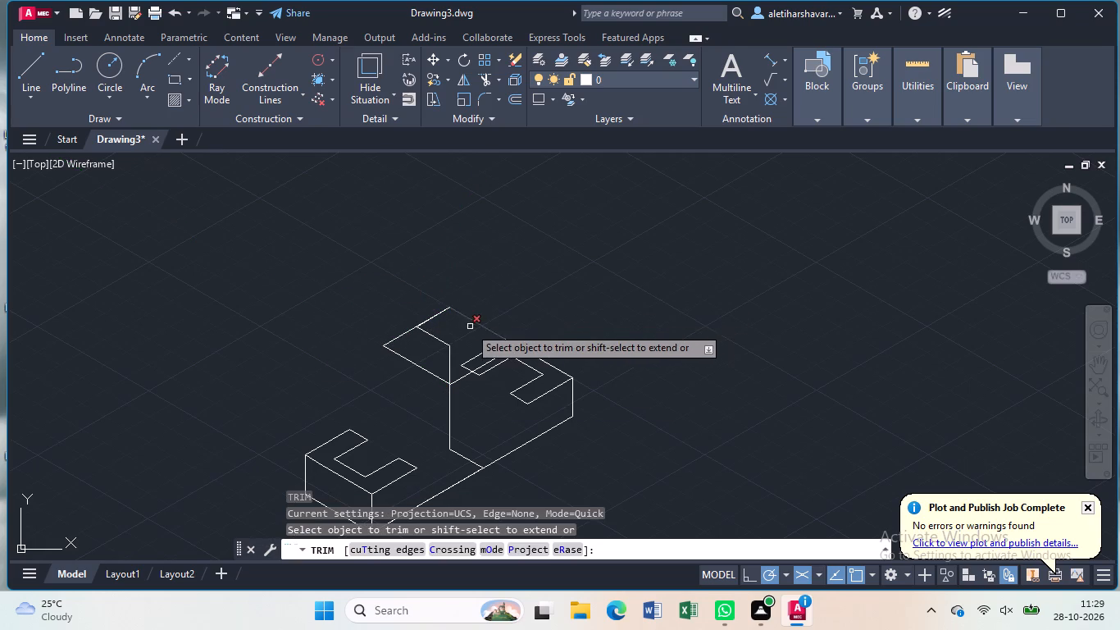
pyautogui.scroll(1, 467, 328)
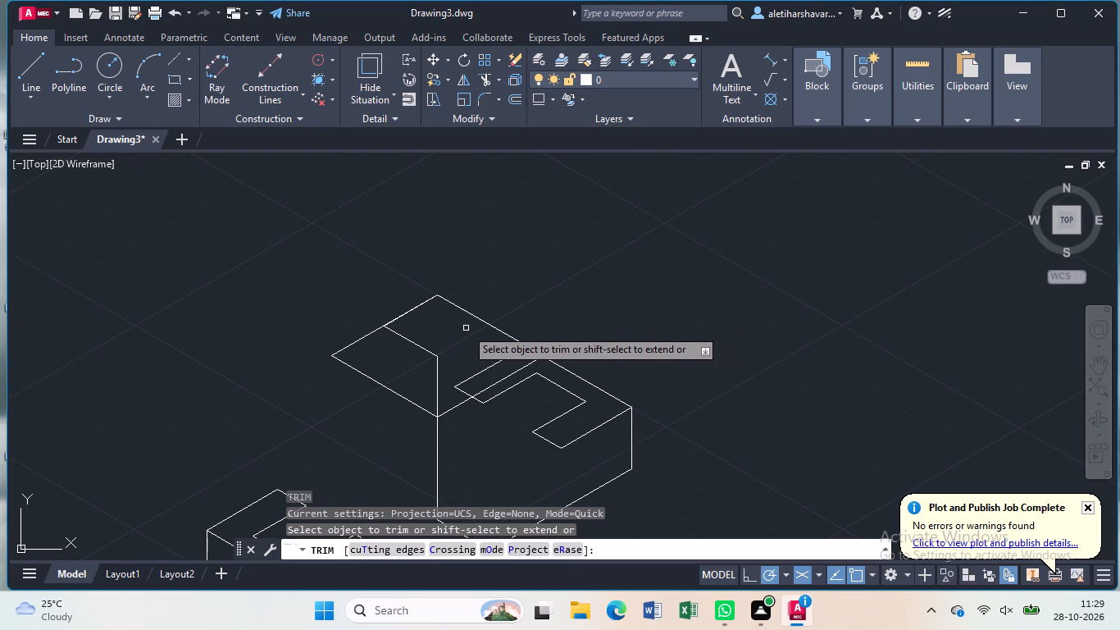
pyautogui.scroll(2, 466, 328)
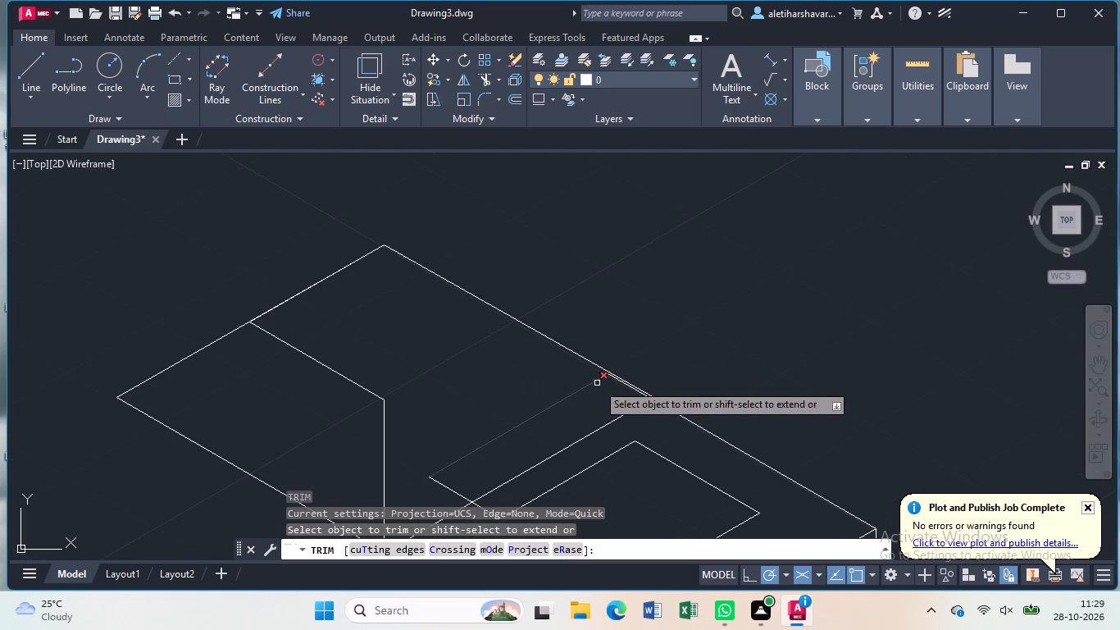
pyautogui.click(621, 384)
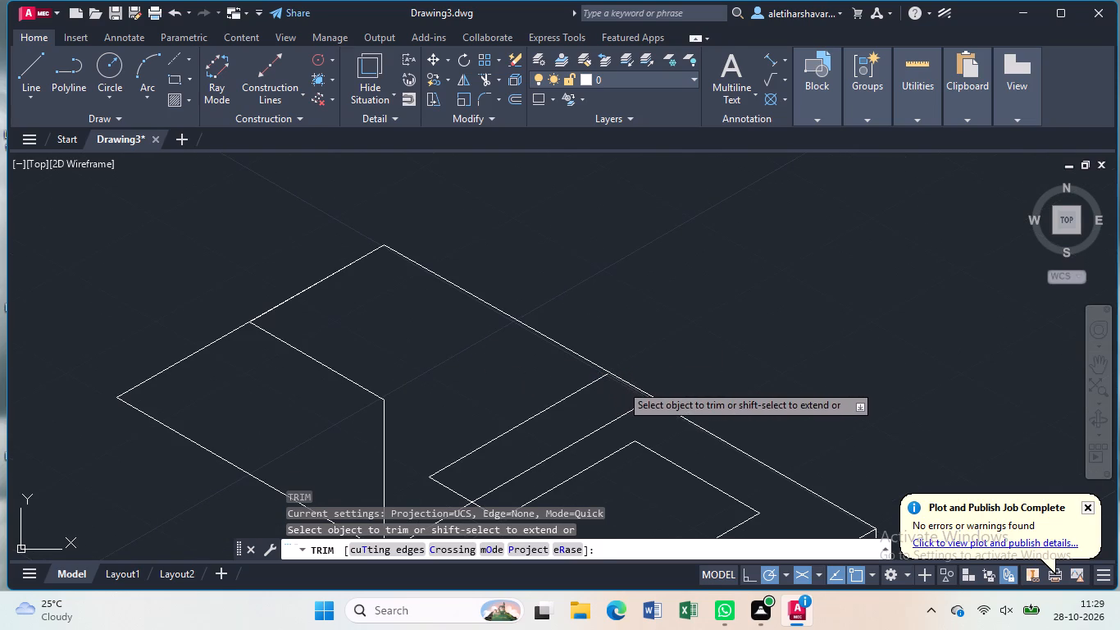
pyautogui.click(588, 386)
pyautogui.scroll(-2, 588, 388)
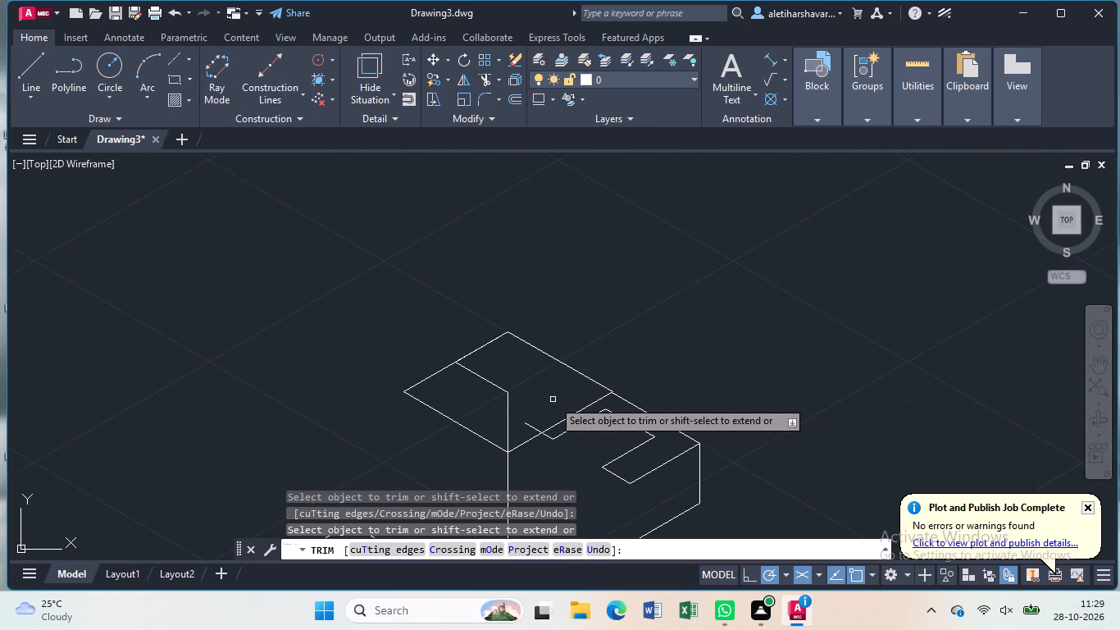
pyautogui.click(535, 427)
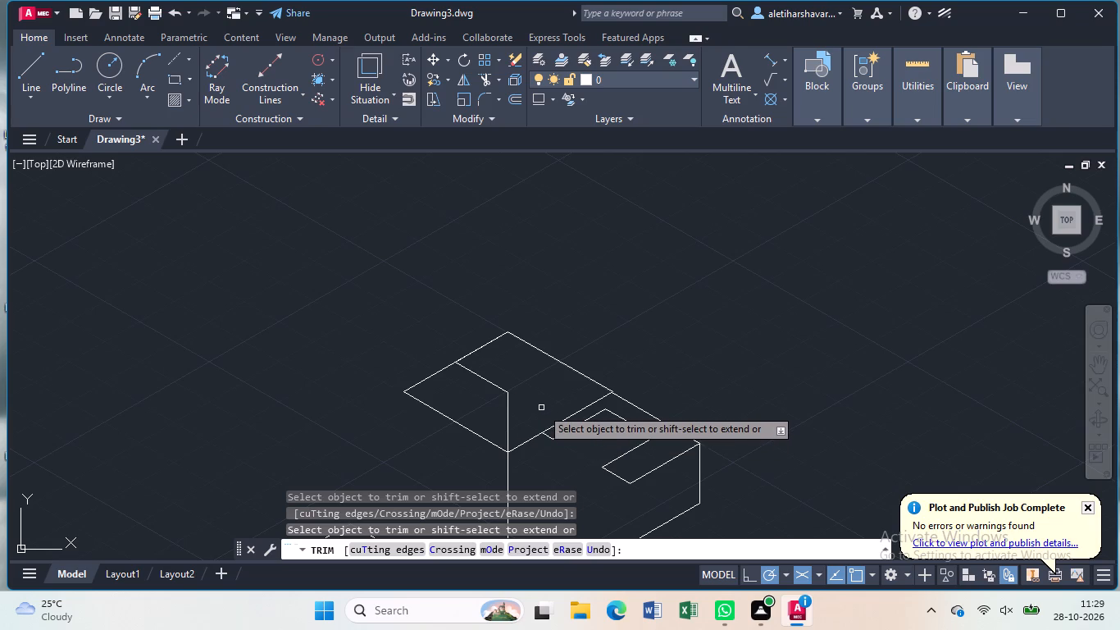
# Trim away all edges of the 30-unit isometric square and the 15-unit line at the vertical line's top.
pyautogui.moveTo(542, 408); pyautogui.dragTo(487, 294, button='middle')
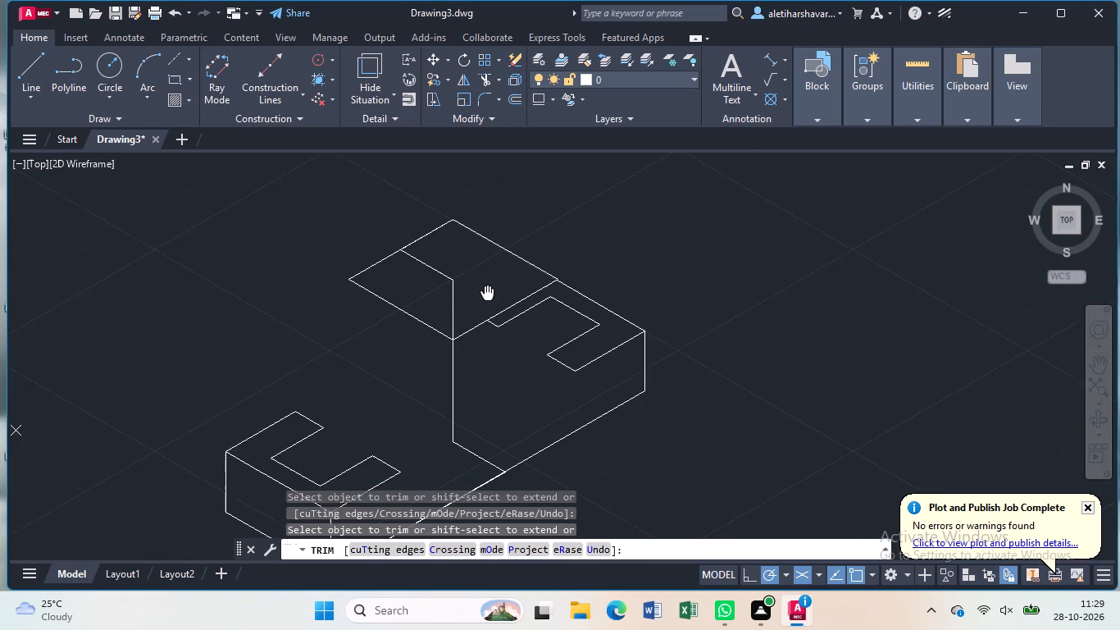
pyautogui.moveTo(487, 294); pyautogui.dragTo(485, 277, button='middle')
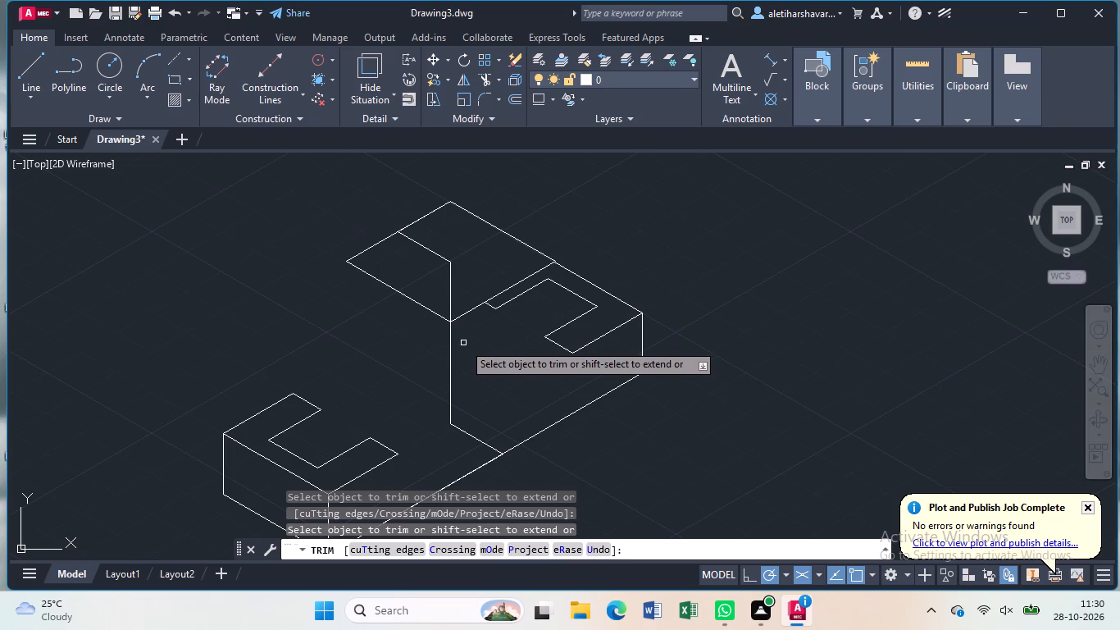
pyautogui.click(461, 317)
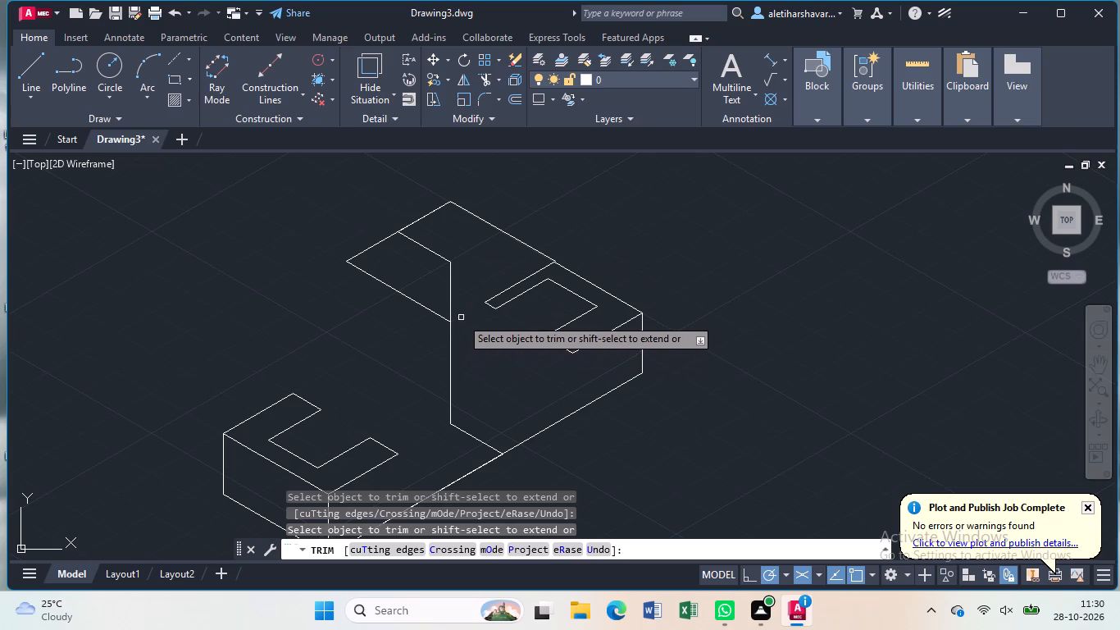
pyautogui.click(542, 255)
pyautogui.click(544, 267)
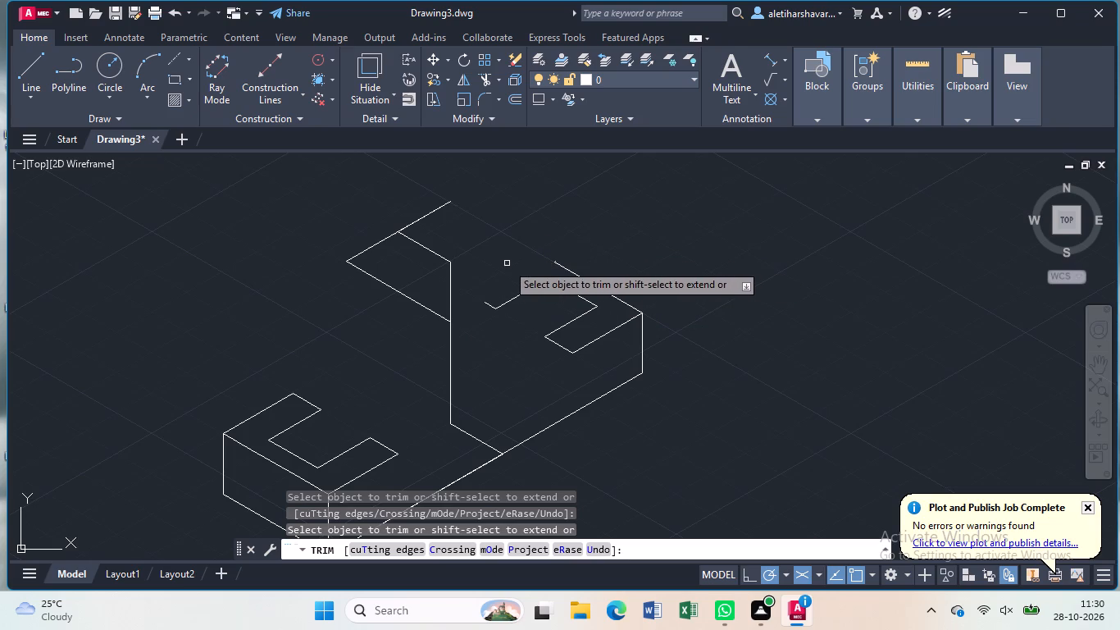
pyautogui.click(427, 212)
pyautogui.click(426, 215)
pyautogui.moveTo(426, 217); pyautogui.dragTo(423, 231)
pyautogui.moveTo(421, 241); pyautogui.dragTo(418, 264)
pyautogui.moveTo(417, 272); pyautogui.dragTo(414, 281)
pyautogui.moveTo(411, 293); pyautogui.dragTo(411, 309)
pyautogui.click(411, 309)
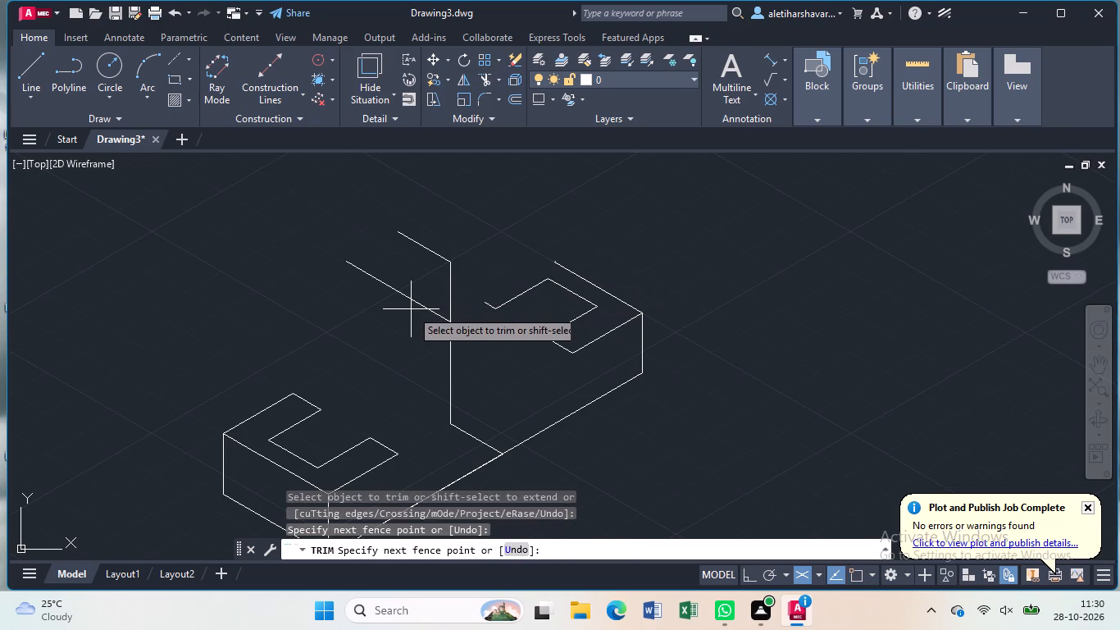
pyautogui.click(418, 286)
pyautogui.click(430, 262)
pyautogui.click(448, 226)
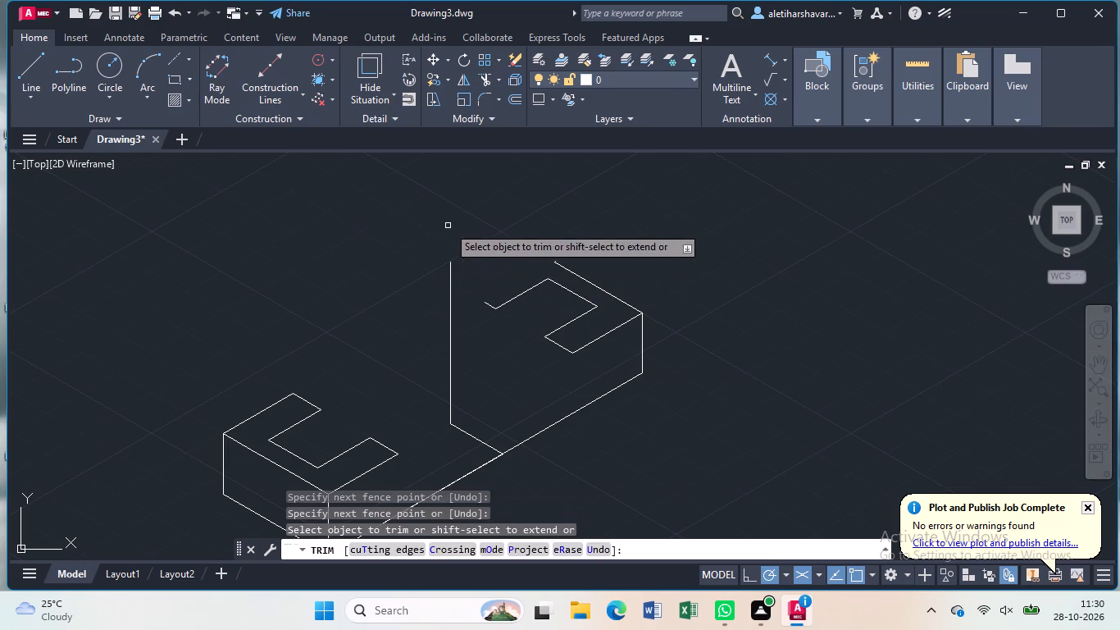
# Trim away the 40-unit vertical line and the 15-unit line running inward from the bottom edge's midpoint.
pyautogui.click(459, 281)
pyautogui.click(433, 295)
pyautogui.click(466, 365)
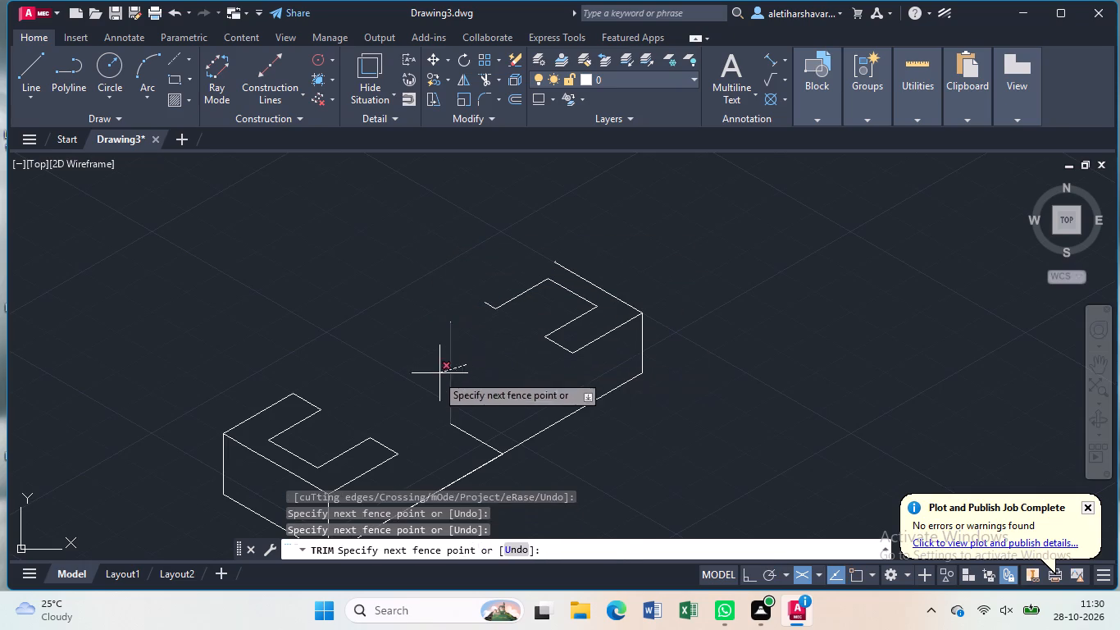
pyautogui.click(415, 381)
pyautogui.moveTo(476, 397); pyautogui.dragTo(477, 406)
pyautogui.click(462, 462)
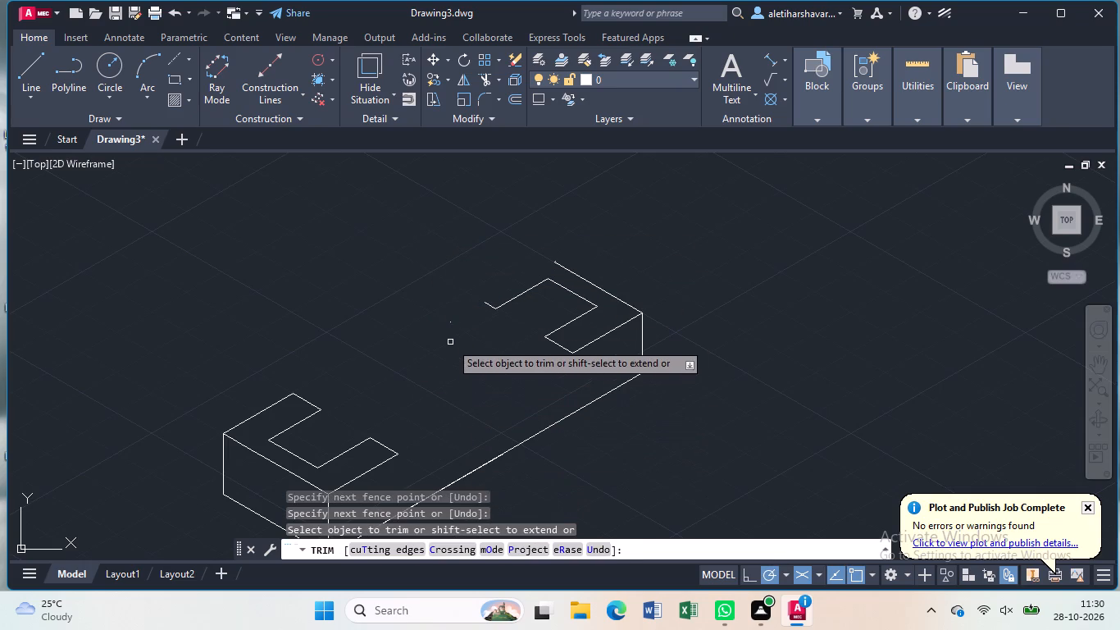
# Erase the tiny leftover fragment of the vertical line between the two notches.
pyautogui.click(450, 319)
pyautogui.click(432, 358)
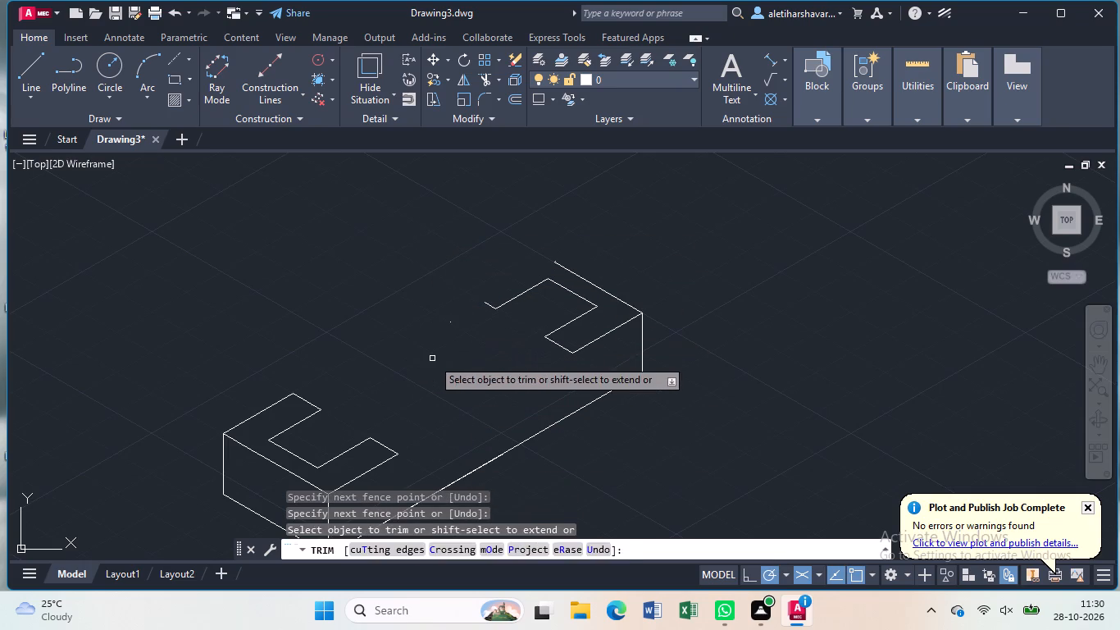
pyautogui.press('Escape')
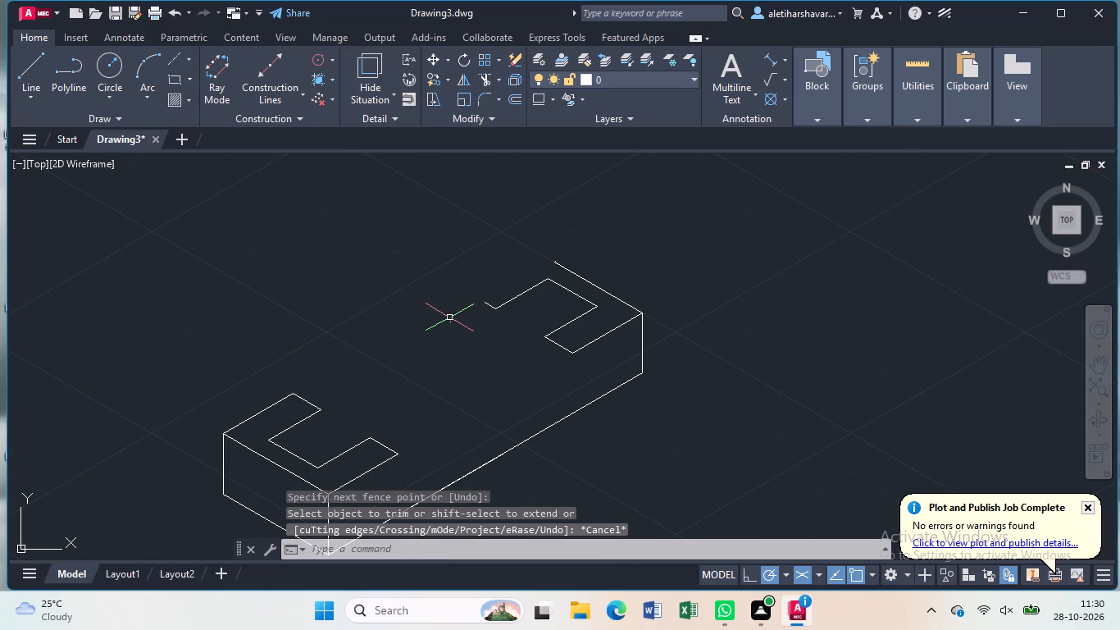
pyautogui.moveTo(449, 317); pyautogui.dragTo(450, 330)
pyautogui.click(452, 342)
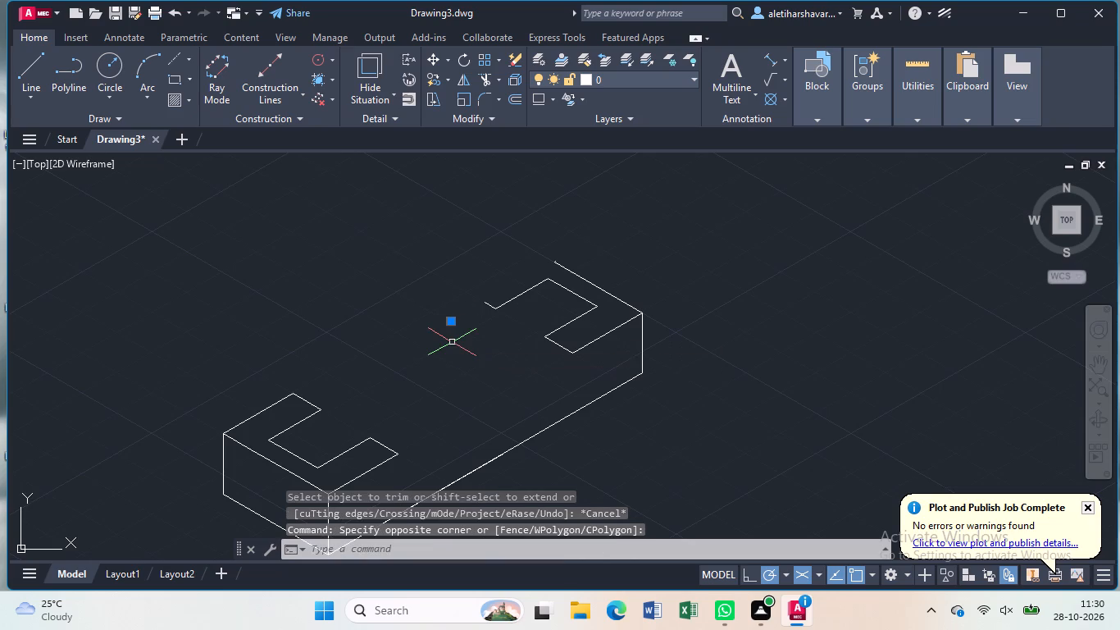
pyautogui.press('Delete')
# Start a line at the open end of the back notch's trimmed 8-unit edge.
pyautogui.press('l')
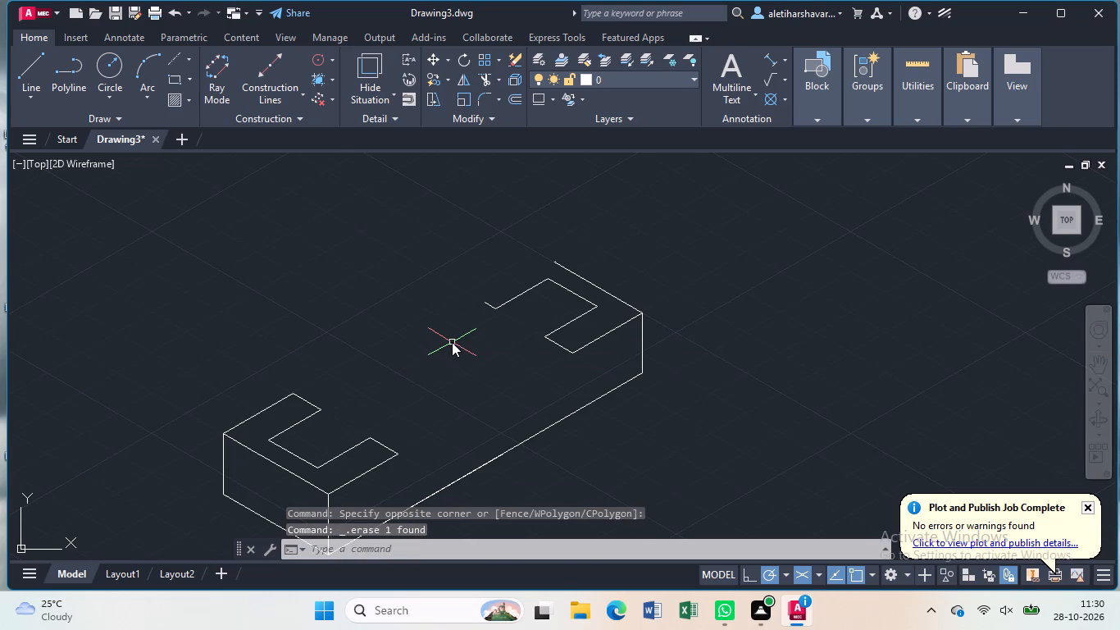
pyautogui.press('Return')
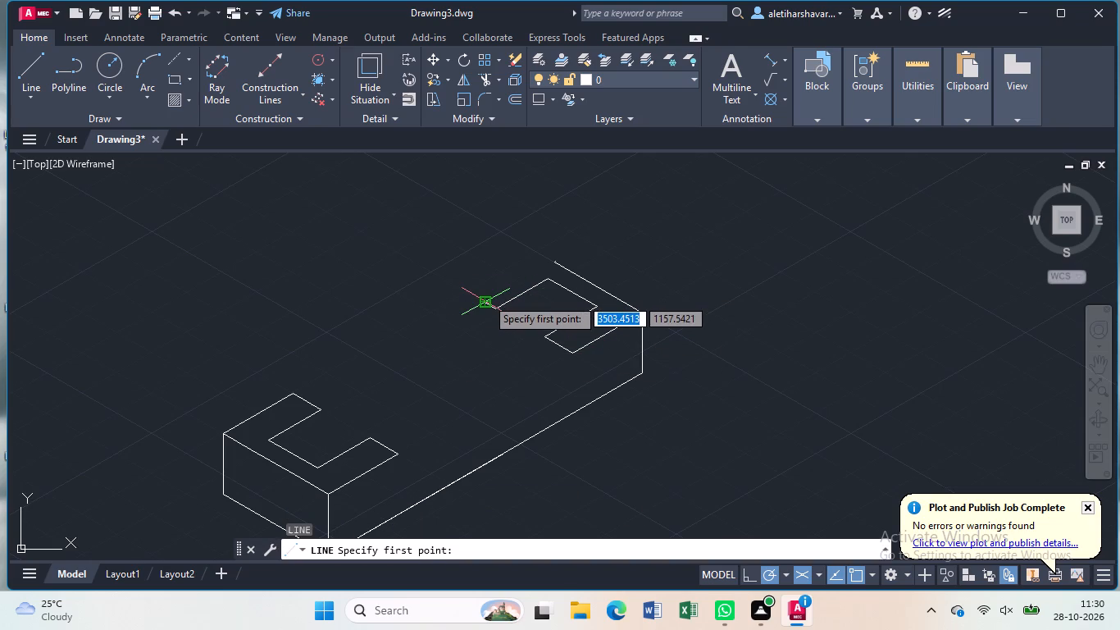
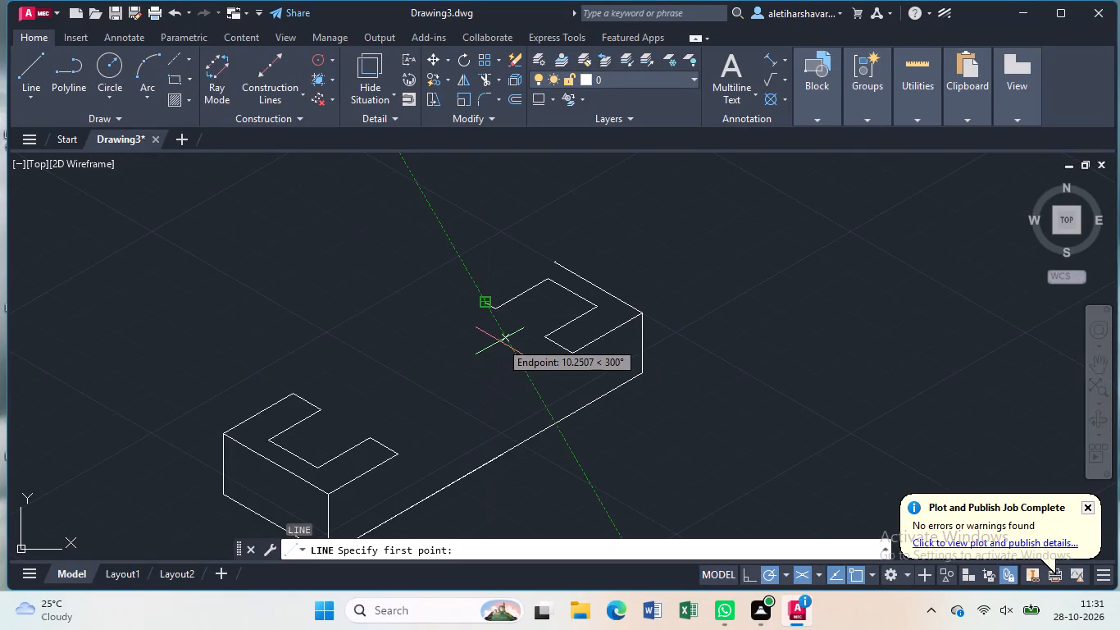
# Trim away the short leftover line at the back notch's open end and the top edge across the block's back end.
pyautogui.press('Escape')
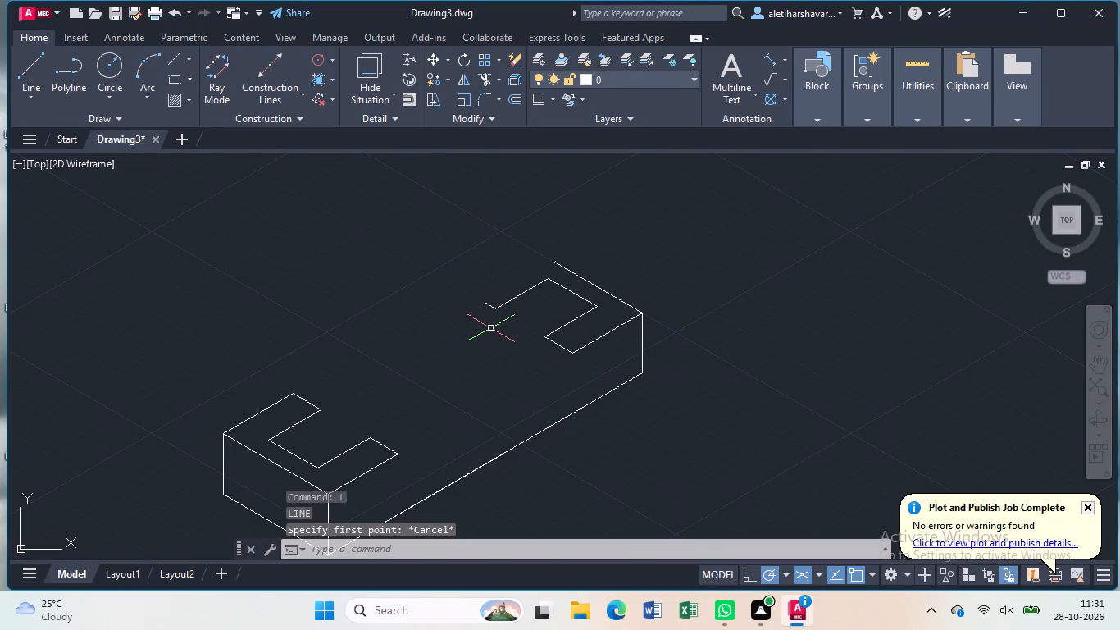
pyautogui.write('tr')
pyautogui.press('Return')
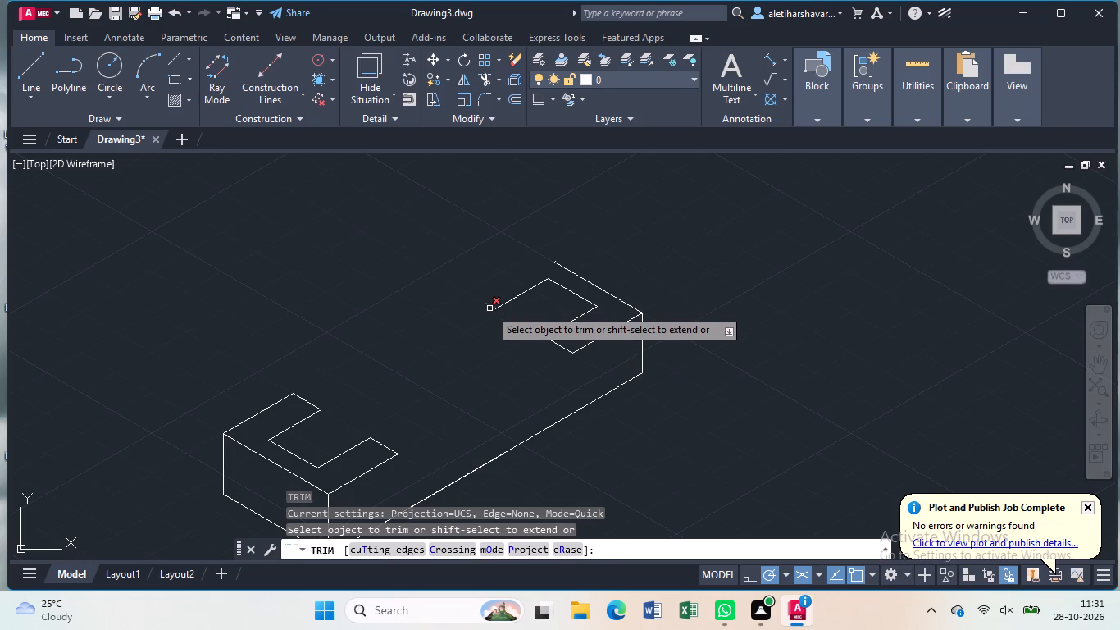
pyautogui.click(489, 308)
pyautogui.scroll(2, 549, 265)
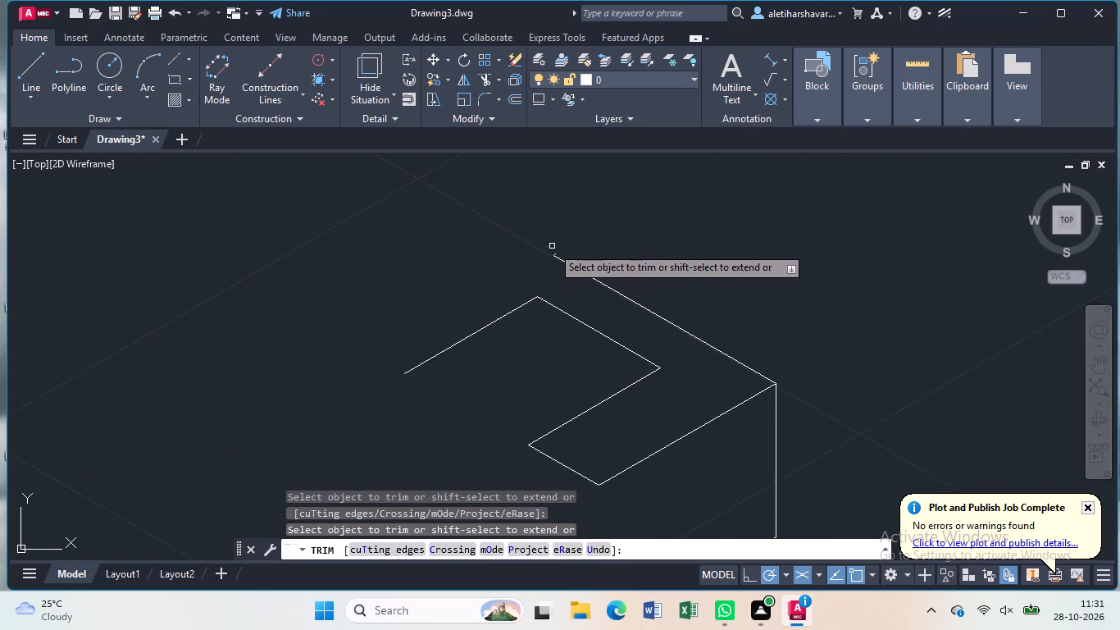
pyautogui.click(558, 254)
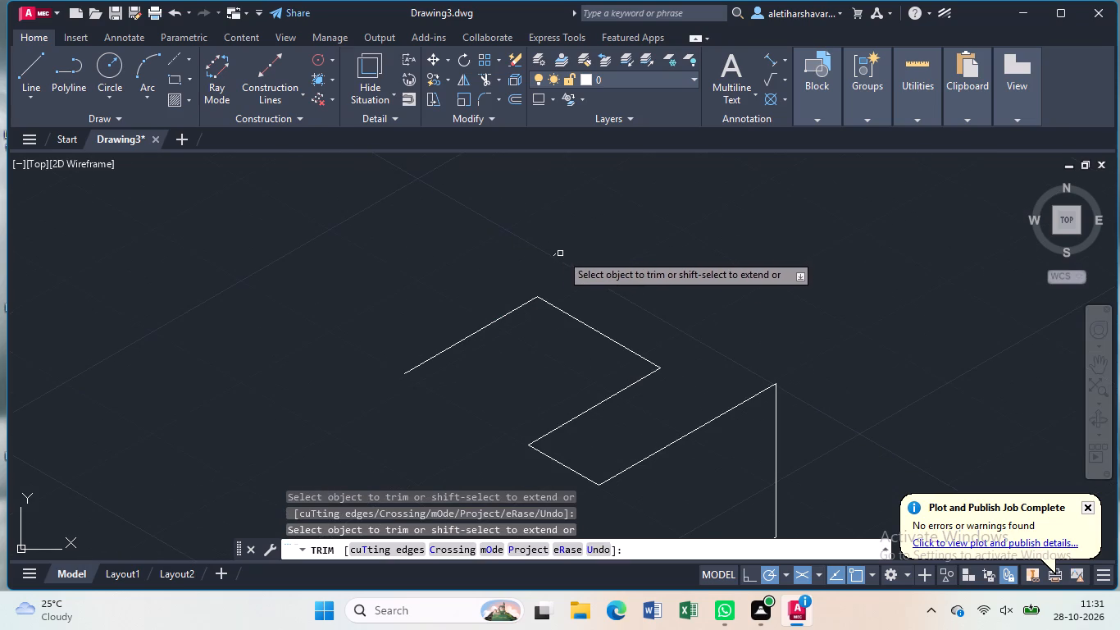
pyautogui.click(557, 253)
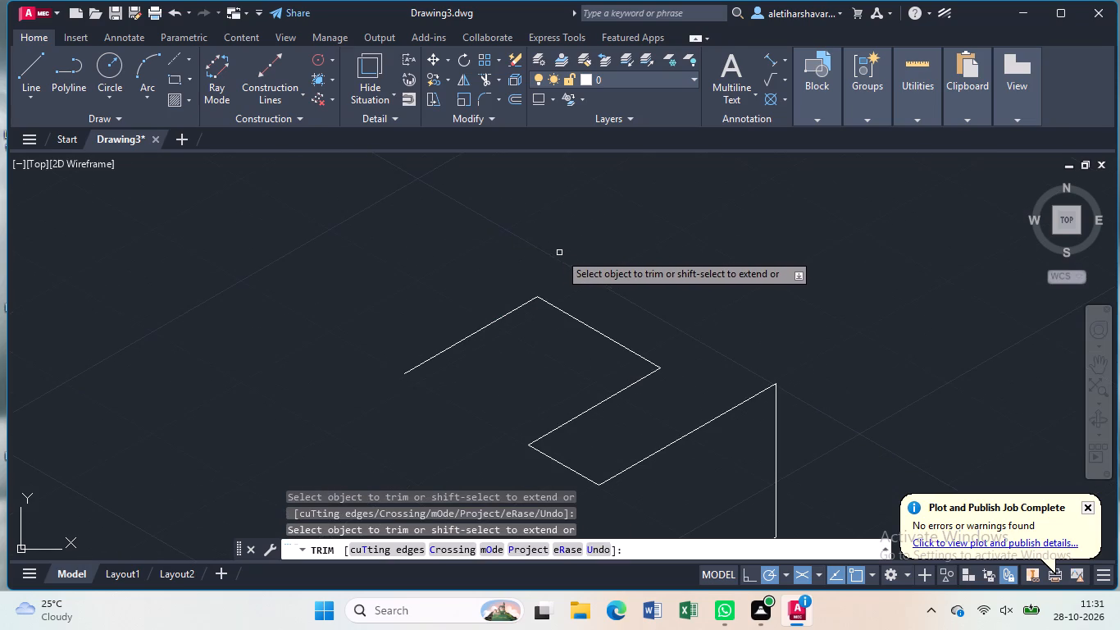
pyautogui.press('Escape')
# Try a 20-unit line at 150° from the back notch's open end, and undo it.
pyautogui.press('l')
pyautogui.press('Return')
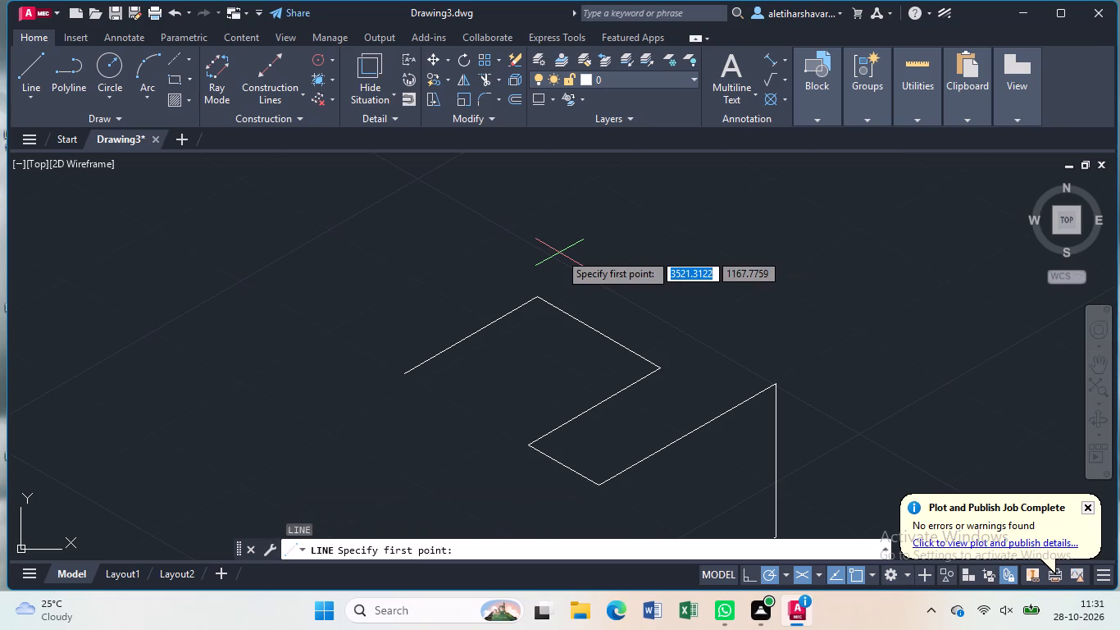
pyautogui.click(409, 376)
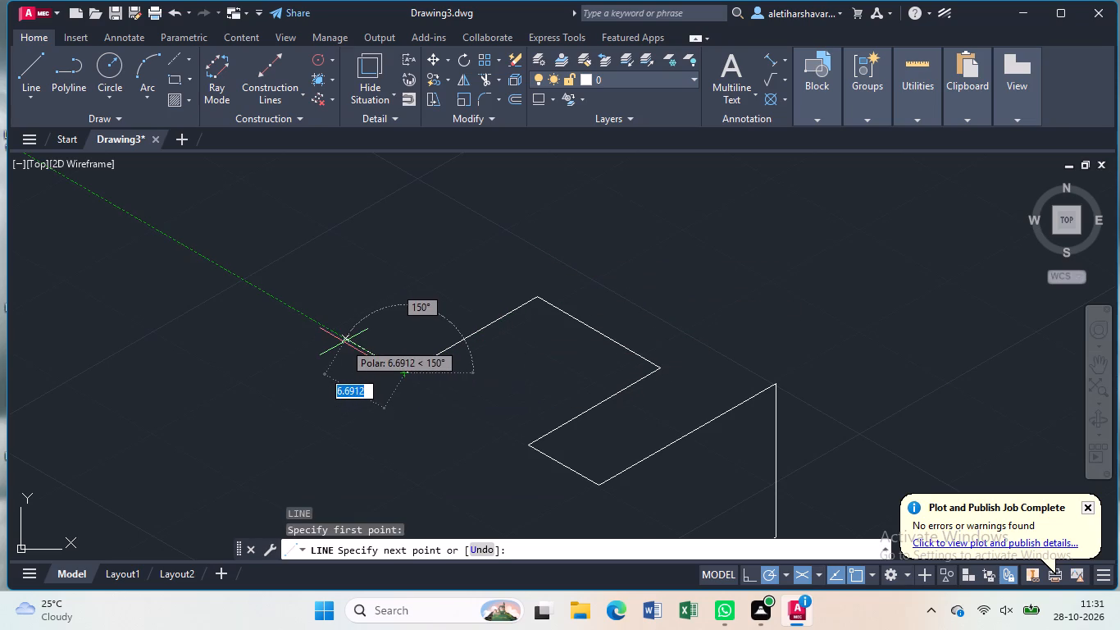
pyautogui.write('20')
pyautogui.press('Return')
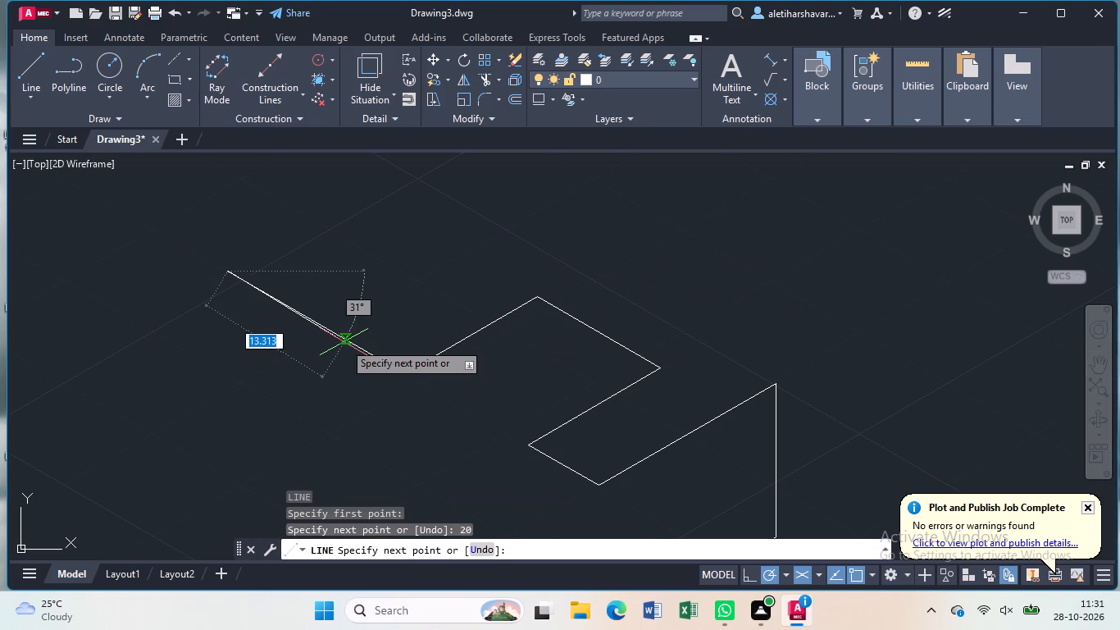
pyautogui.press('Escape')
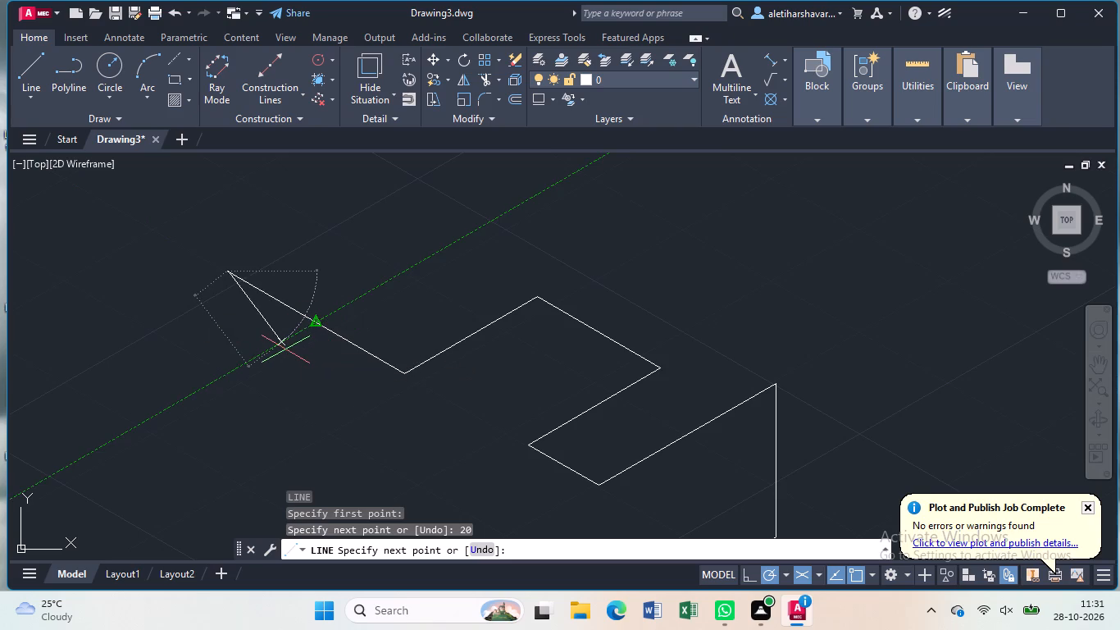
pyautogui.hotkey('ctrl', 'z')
# Draw an 8-unit line at 150° from the back notch's open end, continuing at 30° past the block's back corner.
pyautogui.scroll(-2, 285, 349)
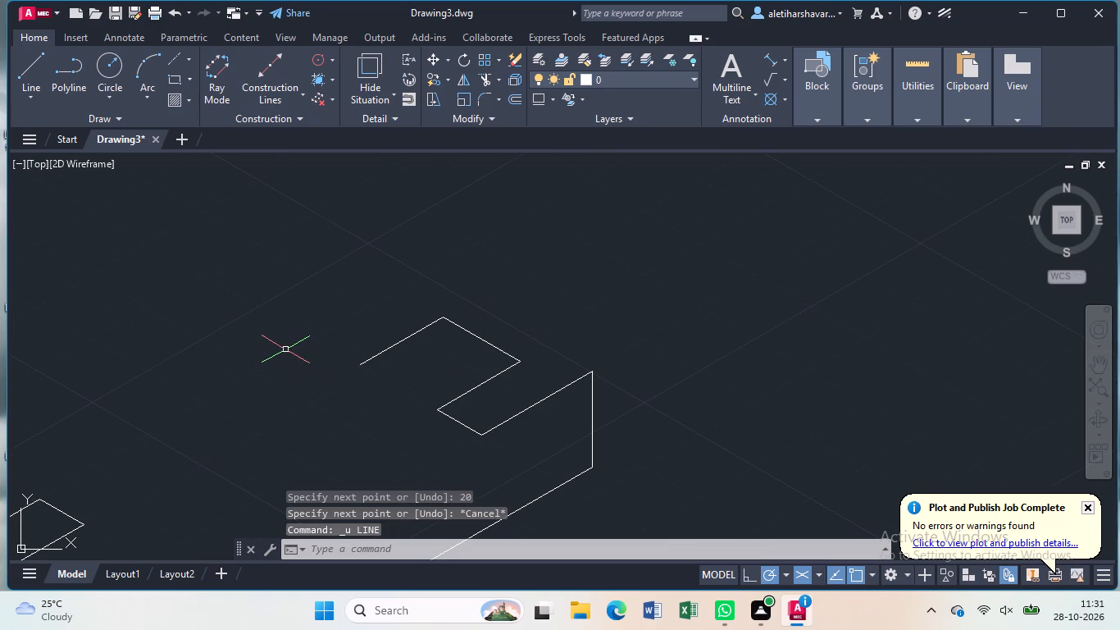
pyautogui.press('l')
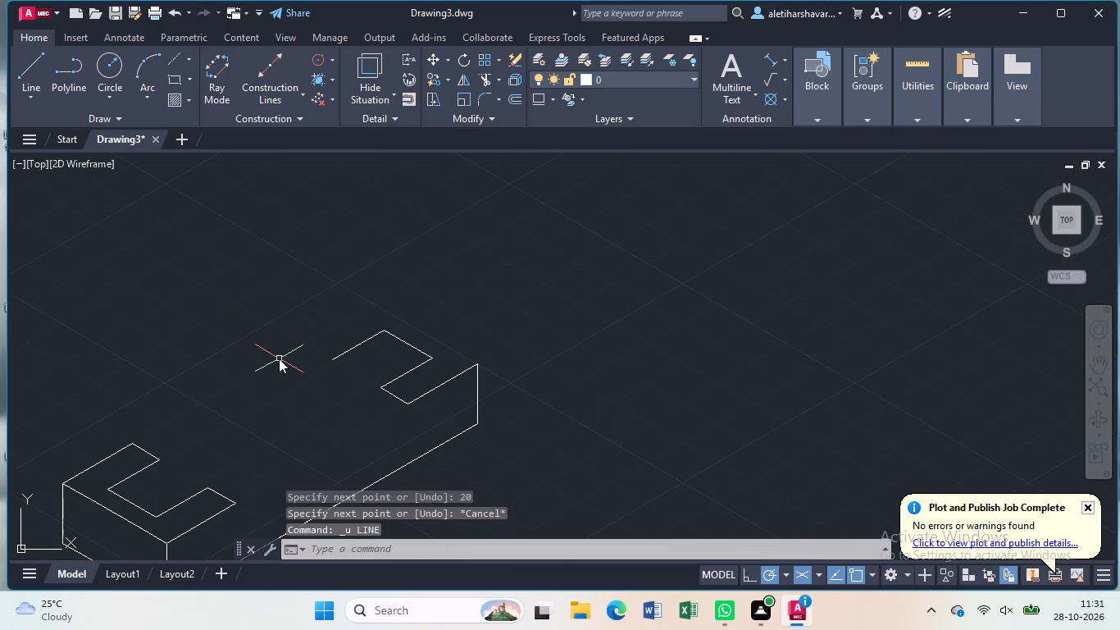
pyautogui.press('Return')
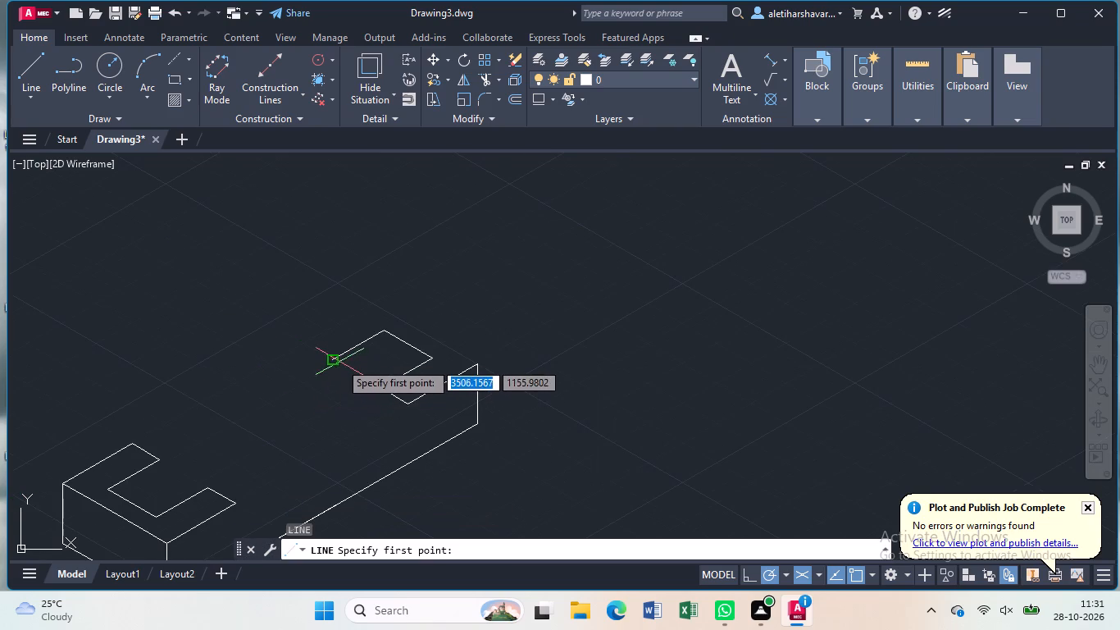
pyautogui.click(333, 358)
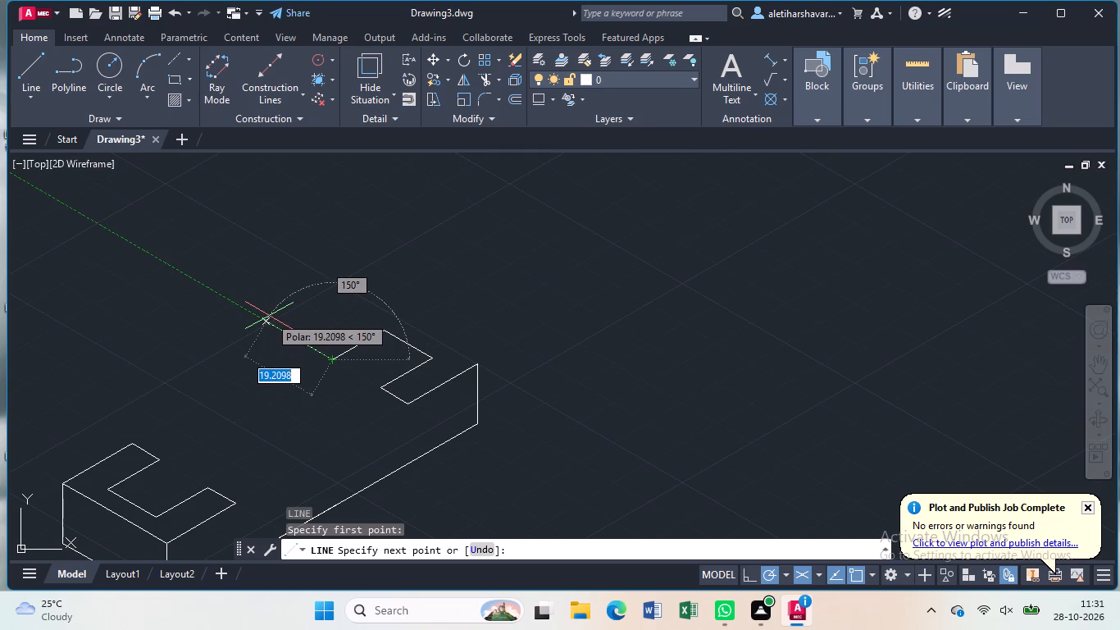
pyautogui.press('8')
pyautogui.press('Return')
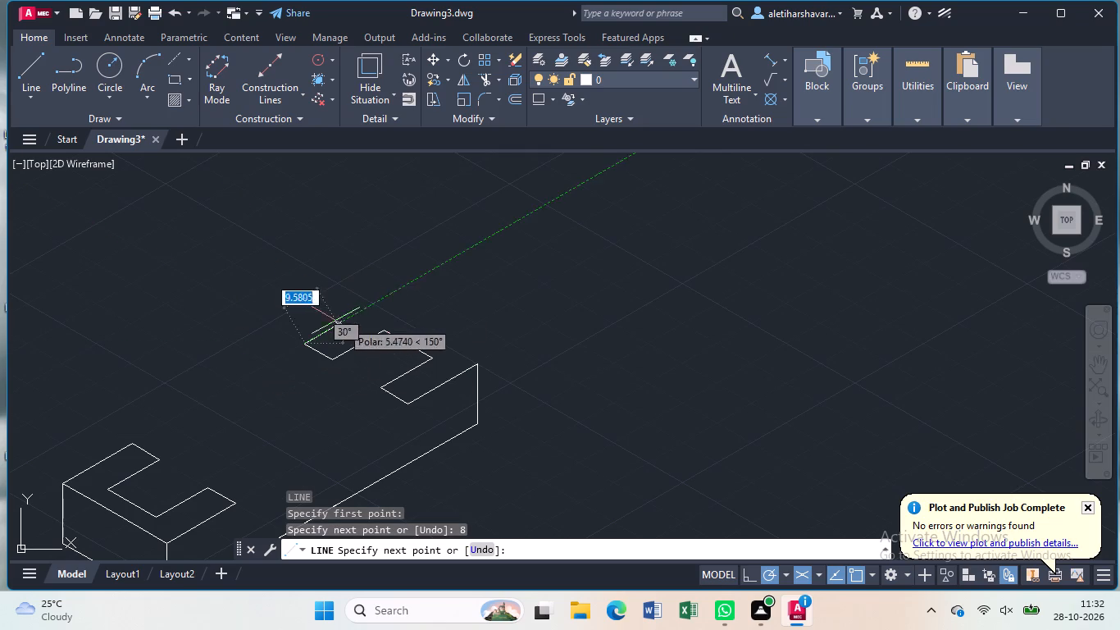
pyautogui.moveTo(433, 272); pyautogui.dragTo(444, 271)
pyautogui.press('Escape')
# Draw a line about 40 units long at 150° from the top of the block's back vertical edge, crossing the 30° line.
pyautogui.press('l')
pyautogui.press('Return')
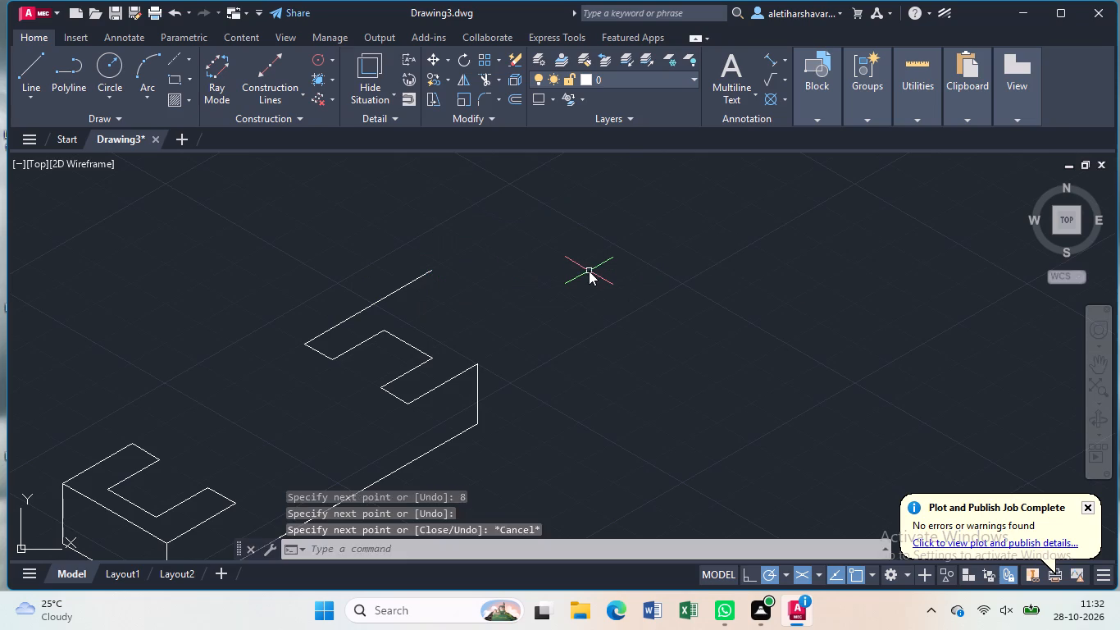
pyautogui.click(477, 363)
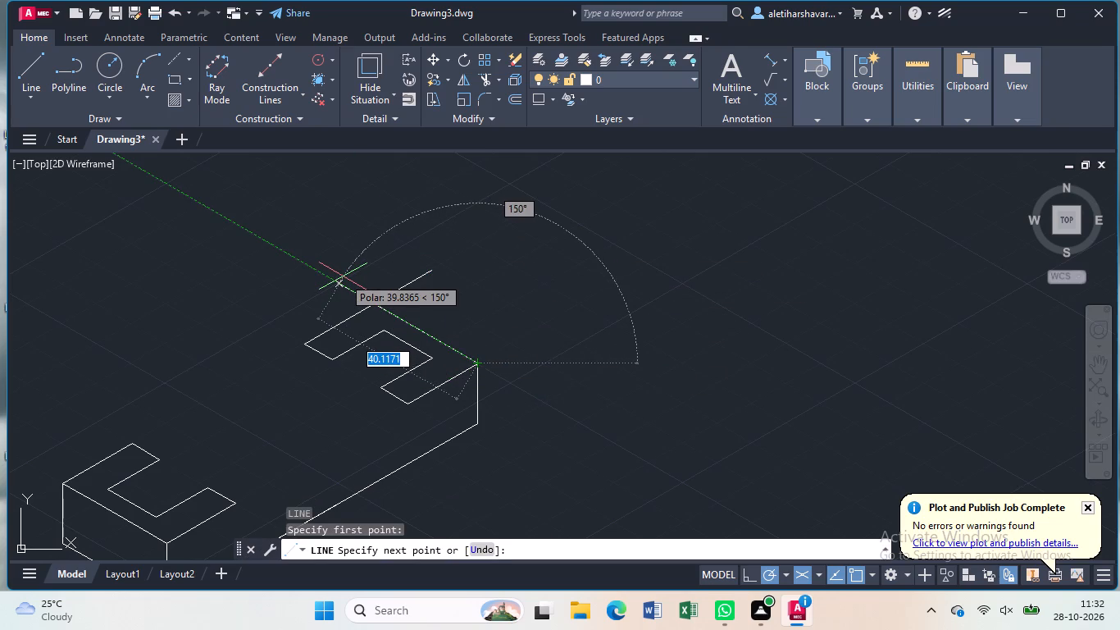
pyautogui.click(343, 276)
pyautogui.press('Escape')
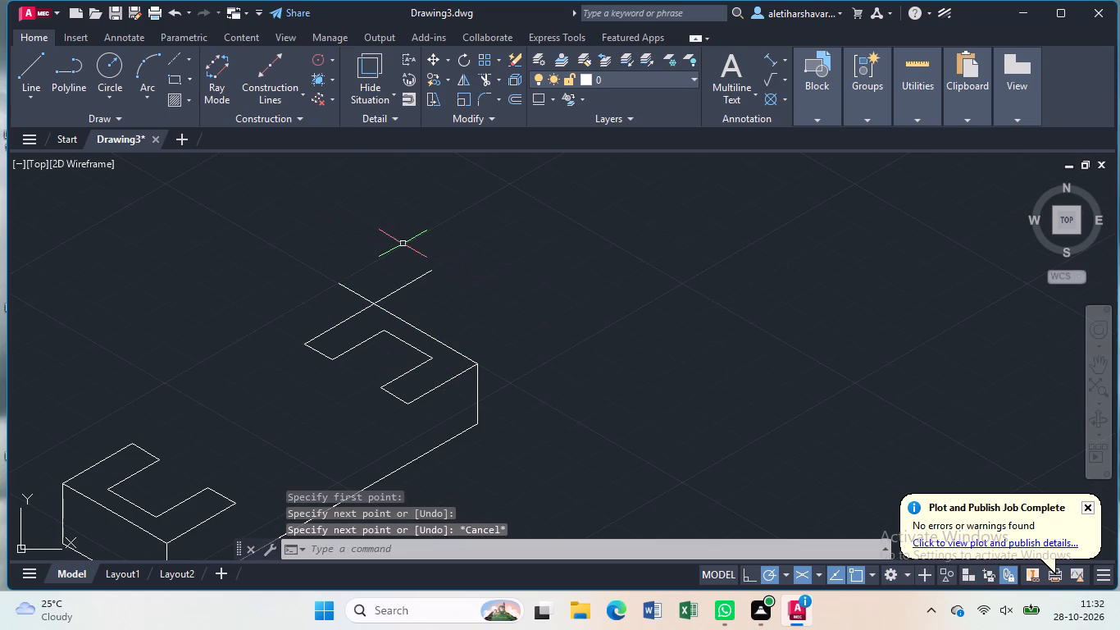
# Trim off both line ends that overshoot the block's back top corner.
pyautogui.write('tr')
pyautogui.press('Return')
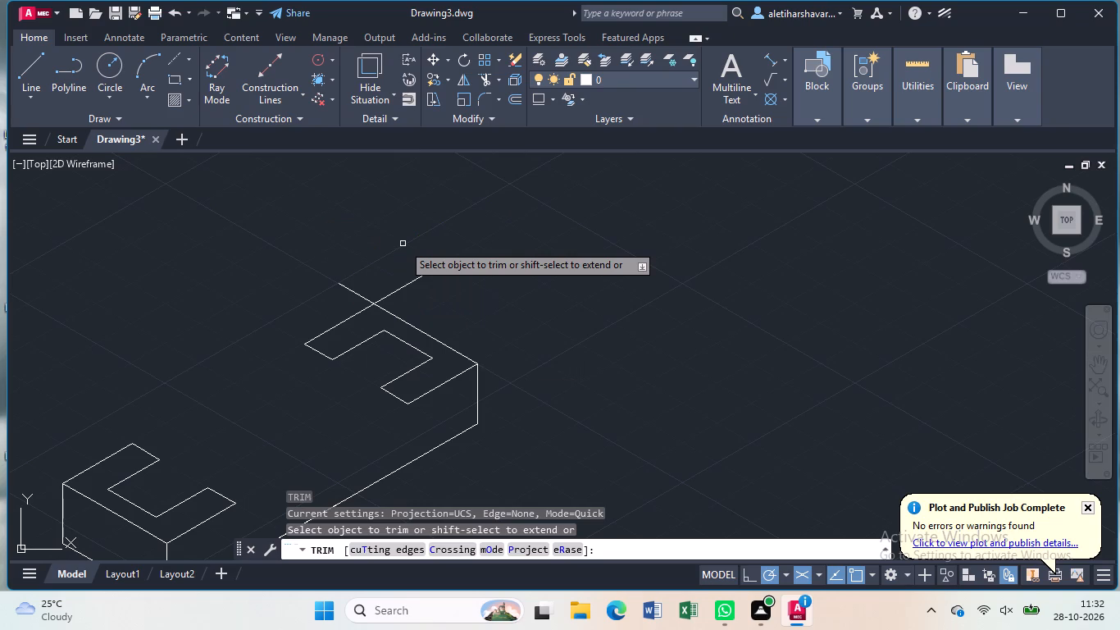
pyautogui.click(350, 290)
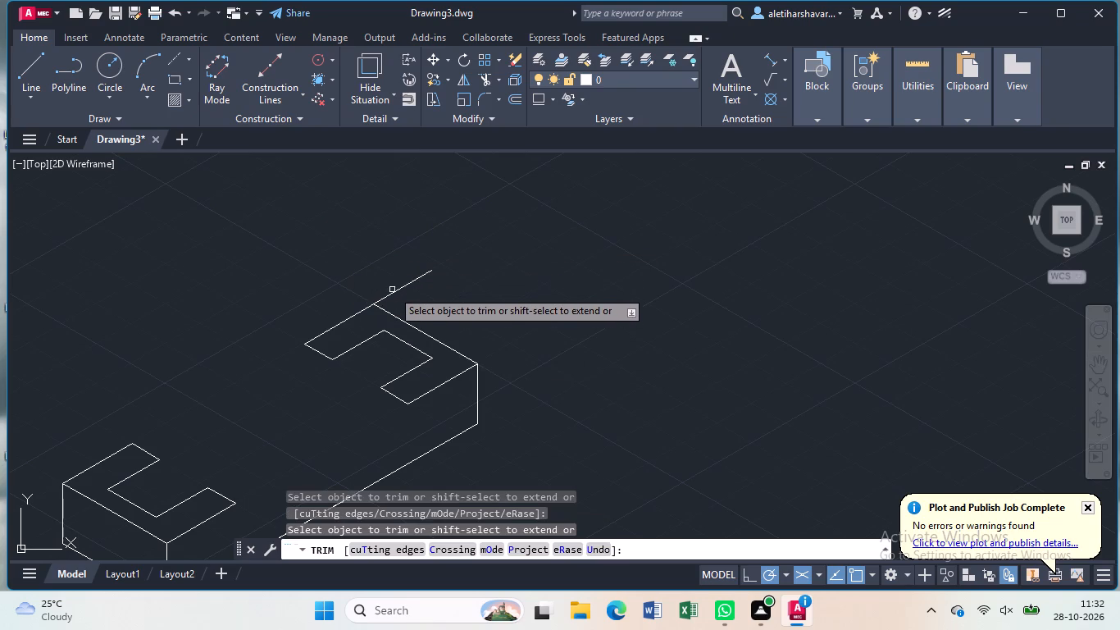
pyautogui.click(398, 294)
pyautogui.press('Escape')
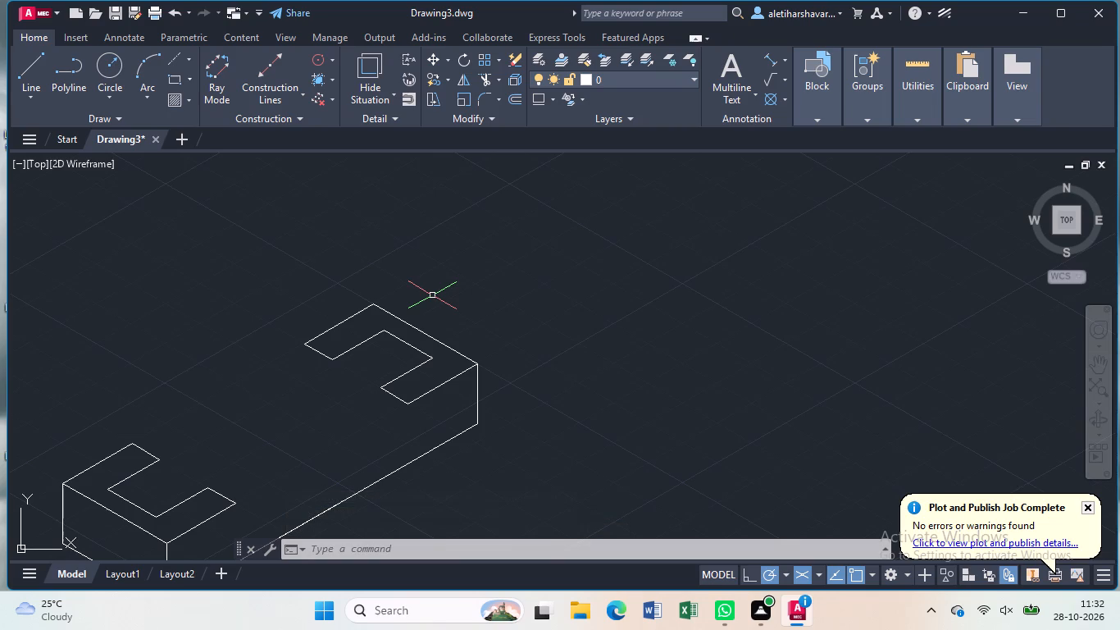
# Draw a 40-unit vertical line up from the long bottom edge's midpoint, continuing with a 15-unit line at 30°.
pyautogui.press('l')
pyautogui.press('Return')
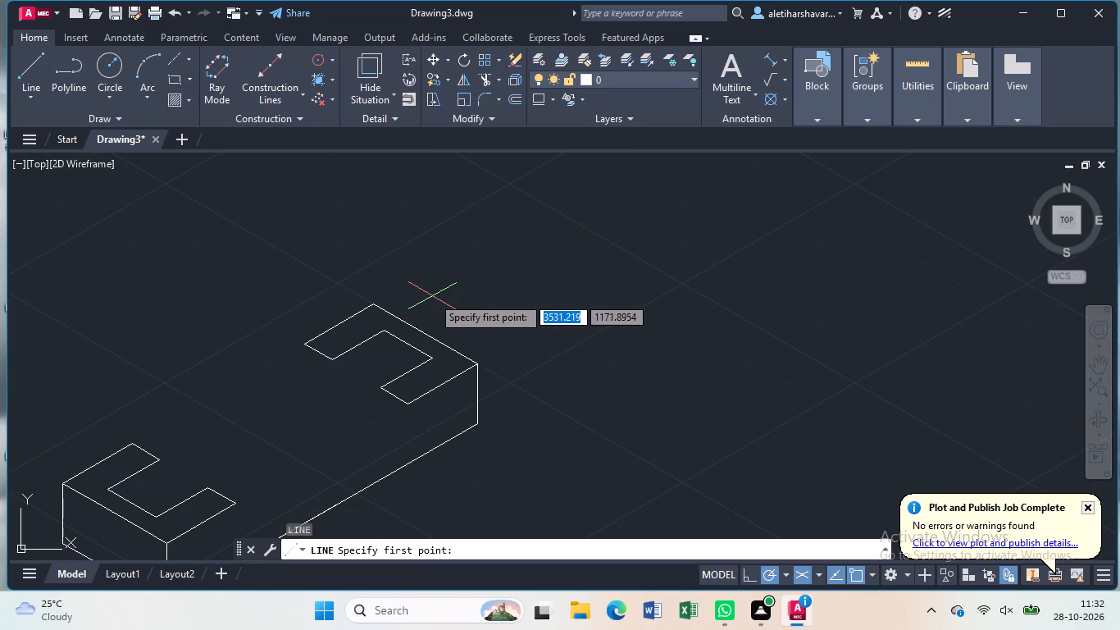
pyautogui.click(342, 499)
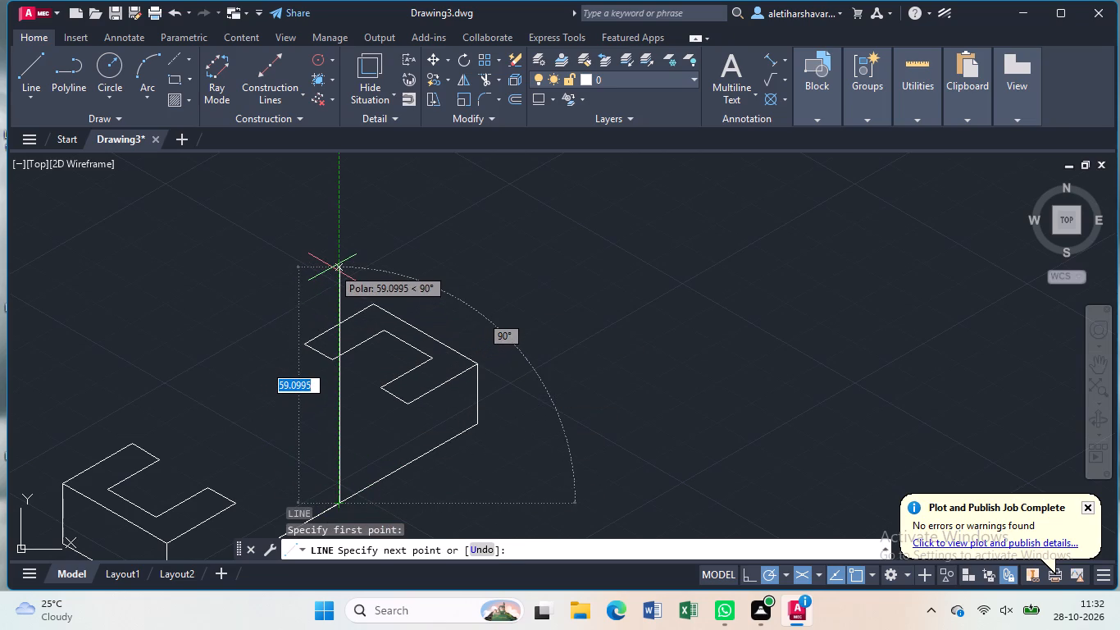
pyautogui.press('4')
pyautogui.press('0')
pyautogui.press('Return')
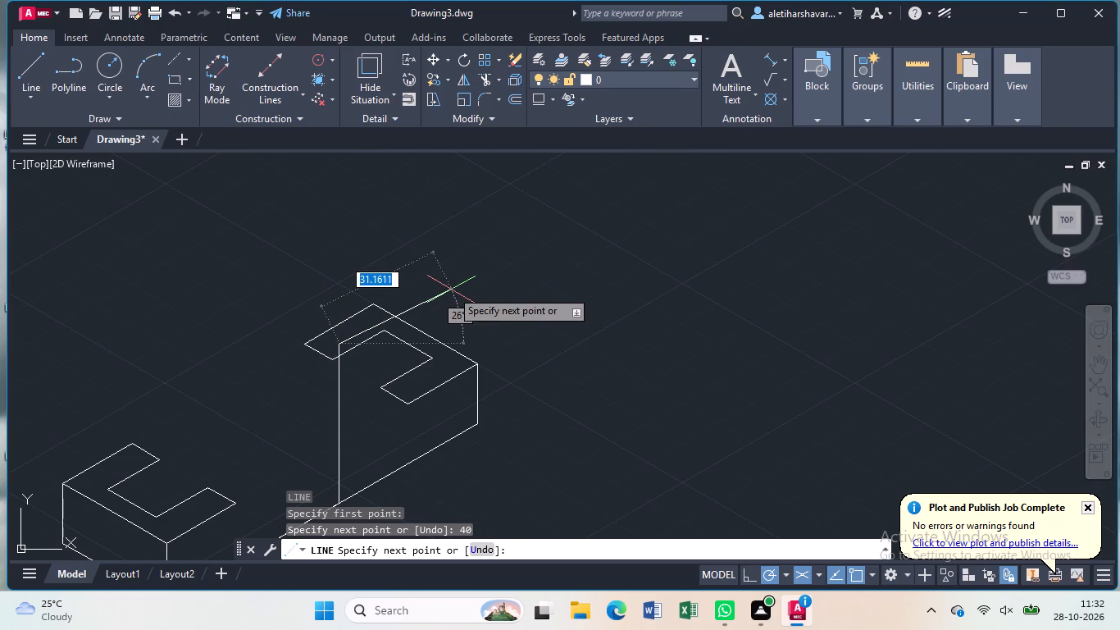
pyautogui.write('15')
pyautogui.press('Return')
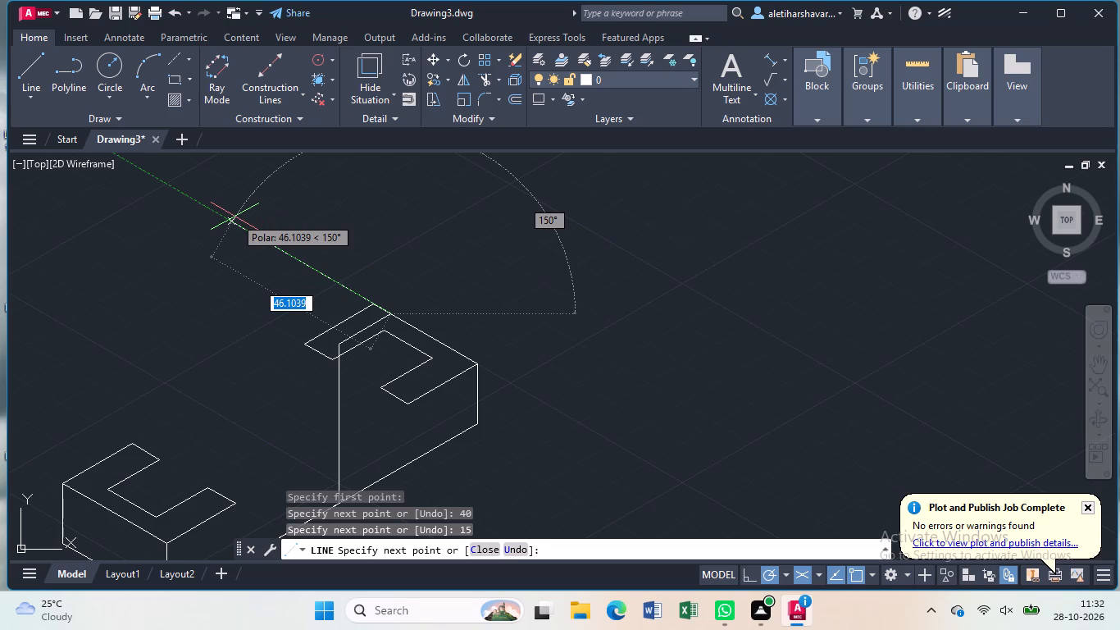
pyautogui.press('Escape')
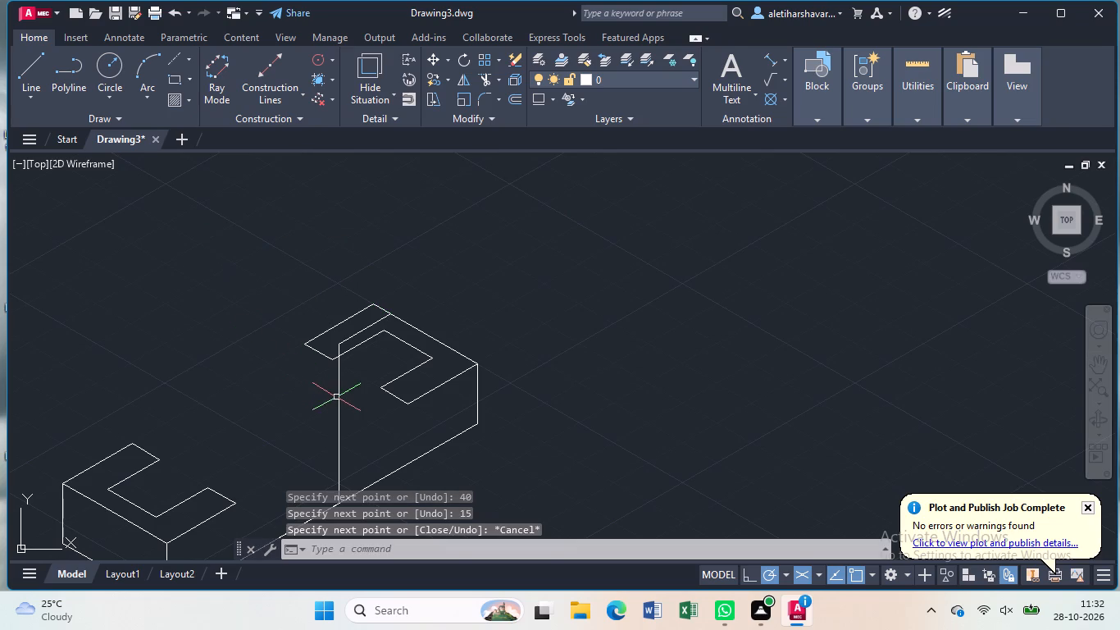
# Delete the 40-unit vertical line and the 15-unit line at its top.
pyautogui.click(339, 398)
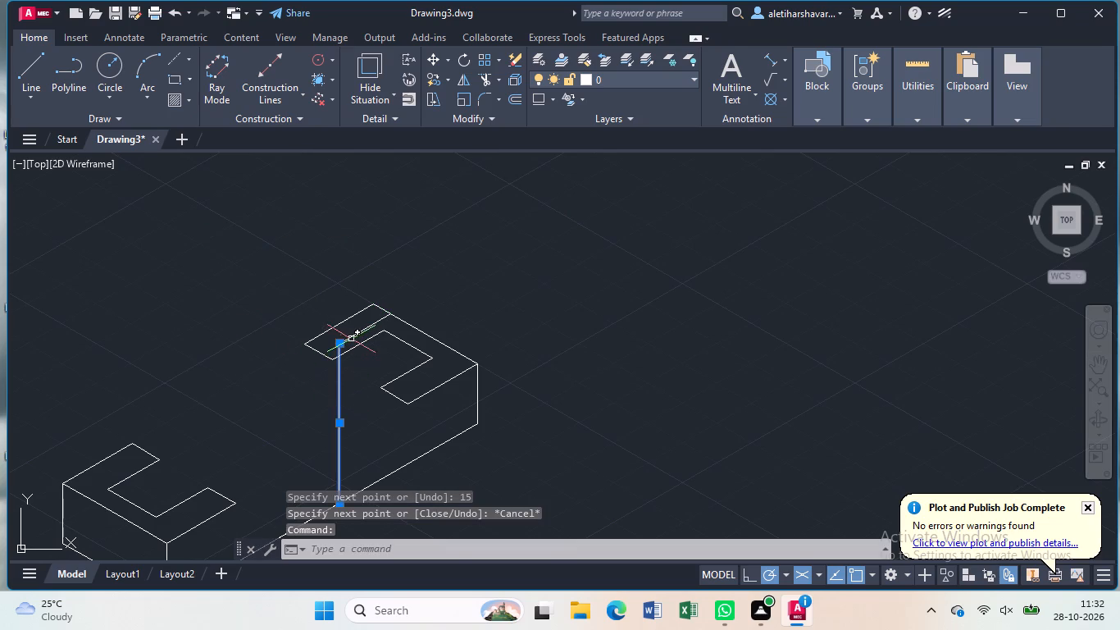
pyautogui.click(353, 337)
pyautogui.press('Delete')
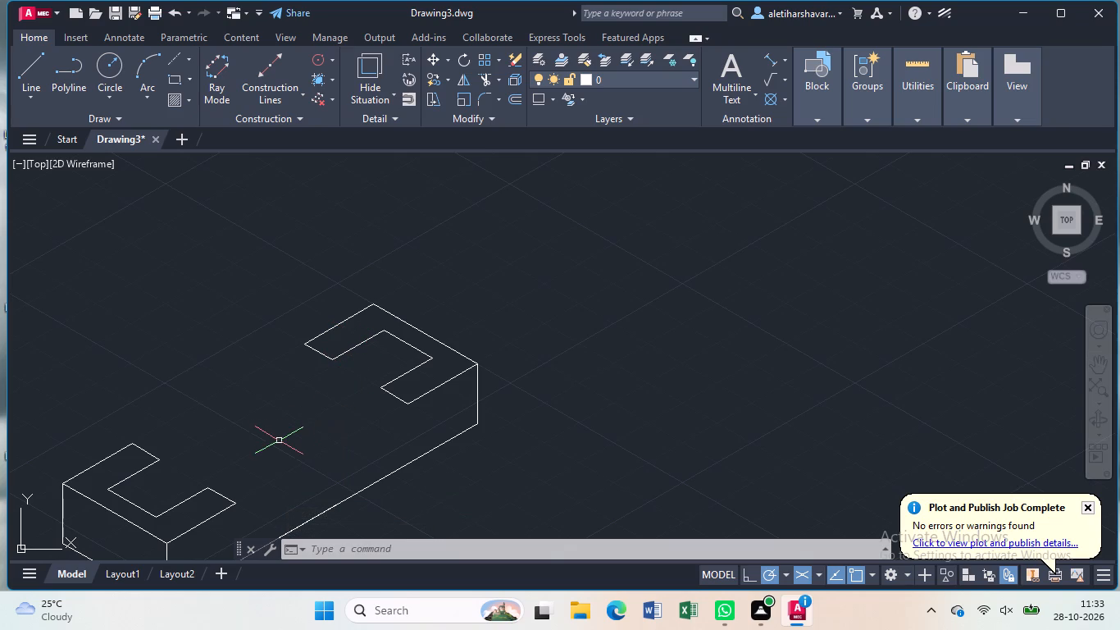
# Draw a 40-unit vertical line up from the long bottom edge's midpoint, continuing with a 15-unit line at 210°.
pyautogui.moveTo(278, 444); pyautogui.dragTo(295, 387, button='middle')
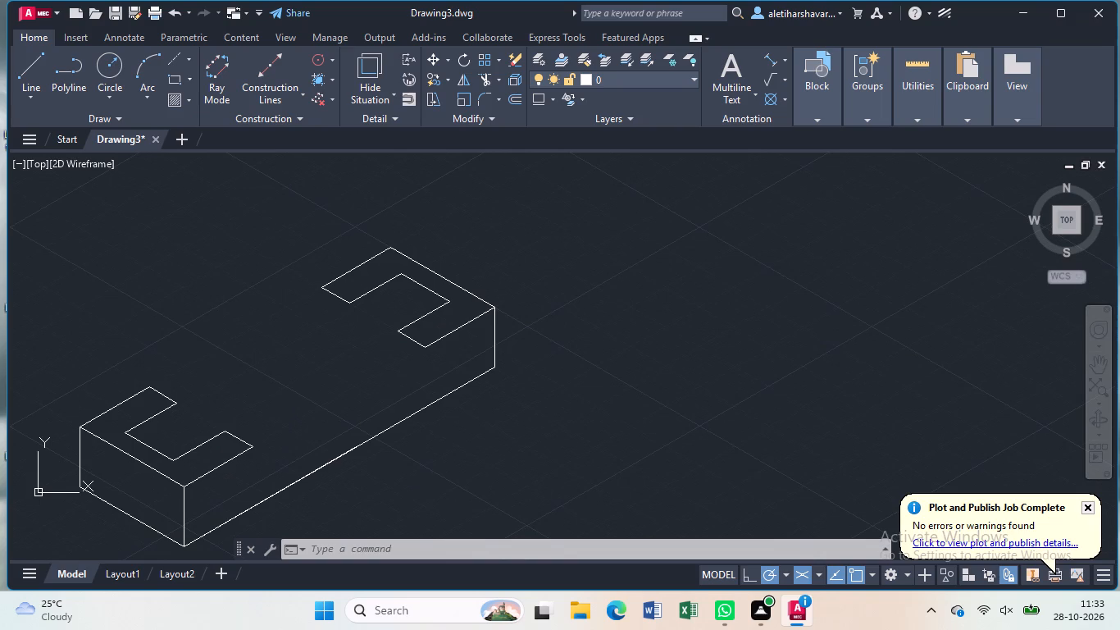
pyautogui.press('l')
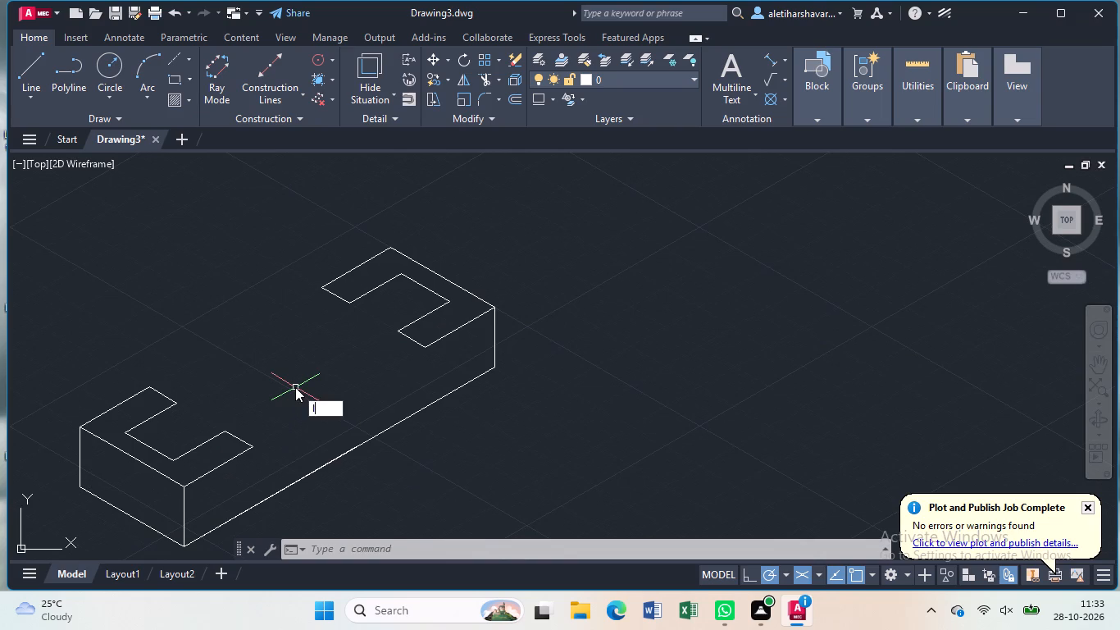
pyautogui.press('Return')
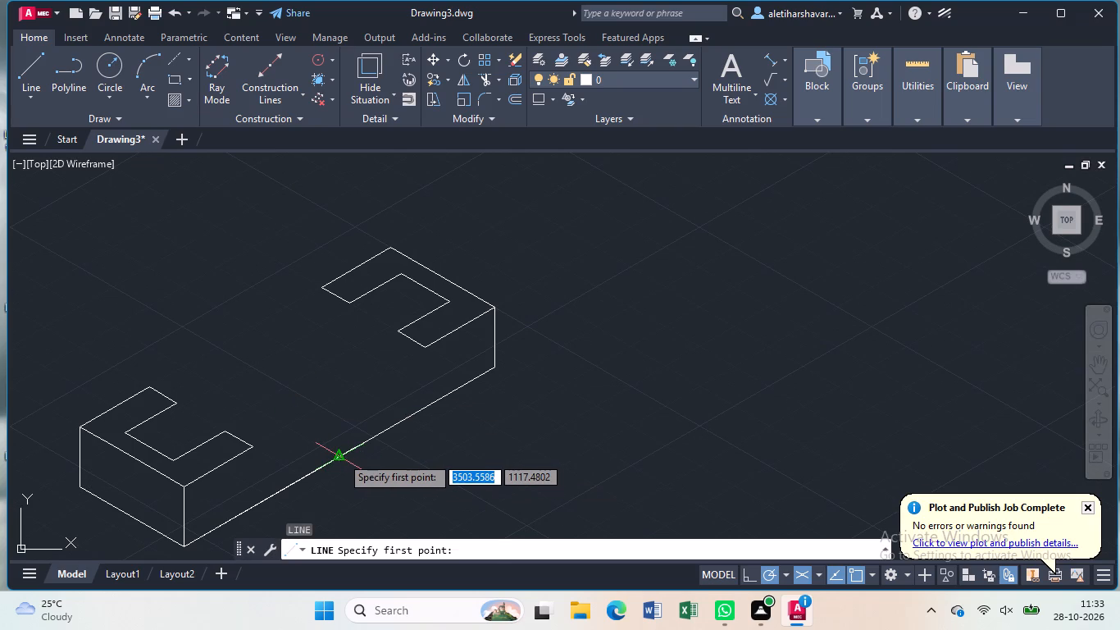
pyautogui.click(341, 456)
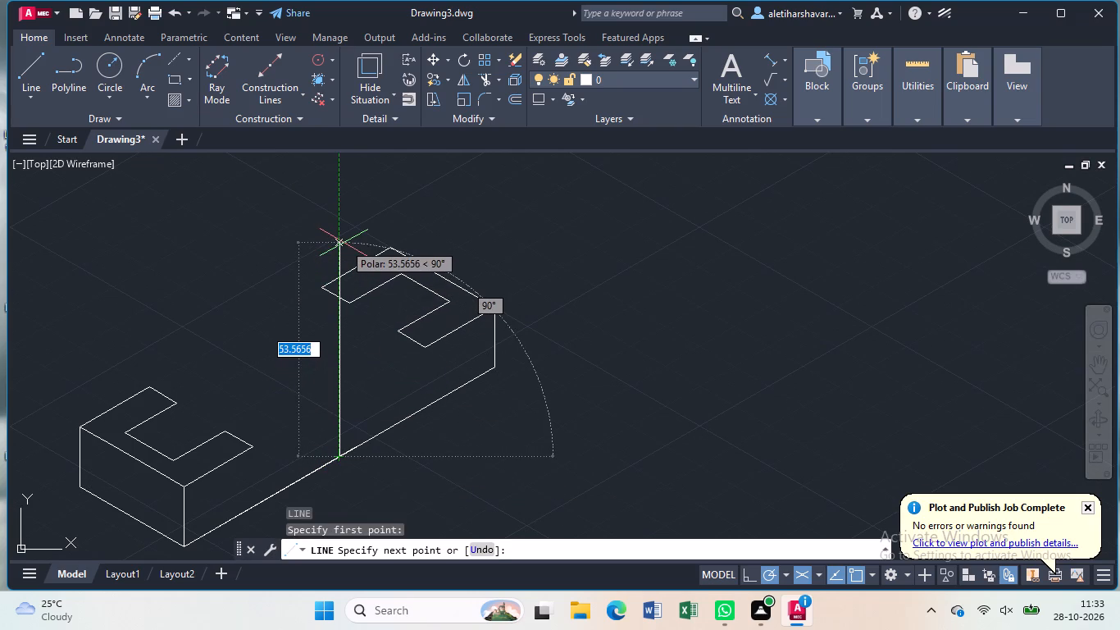
pyautogui.write('40')
pyautogui.press('Return')
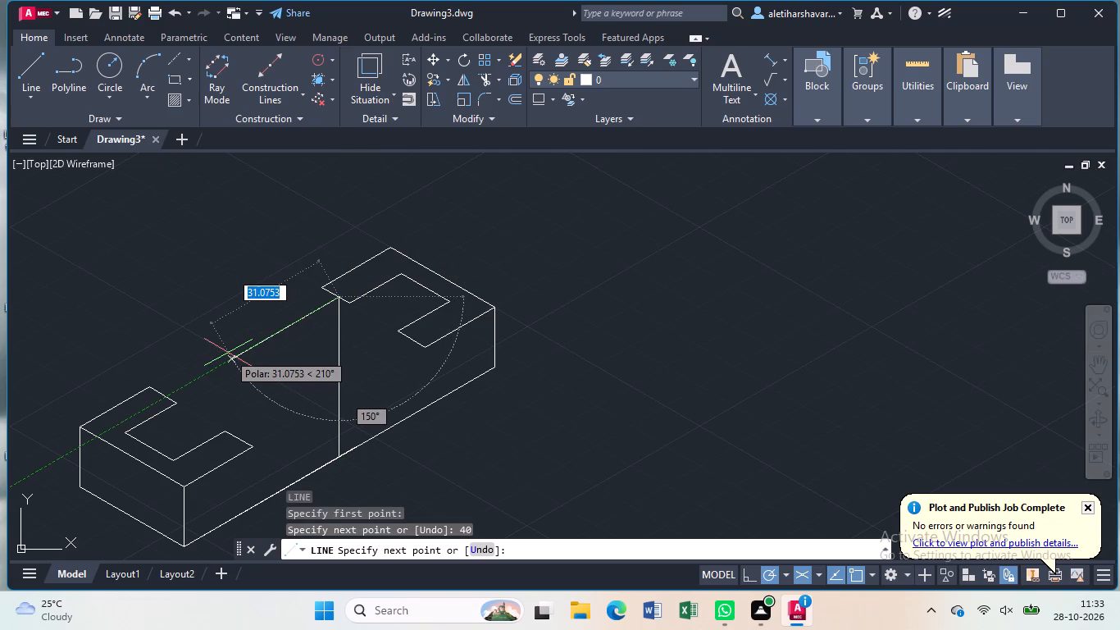
pyautogui.write('15')
pyautogui.press('Return')
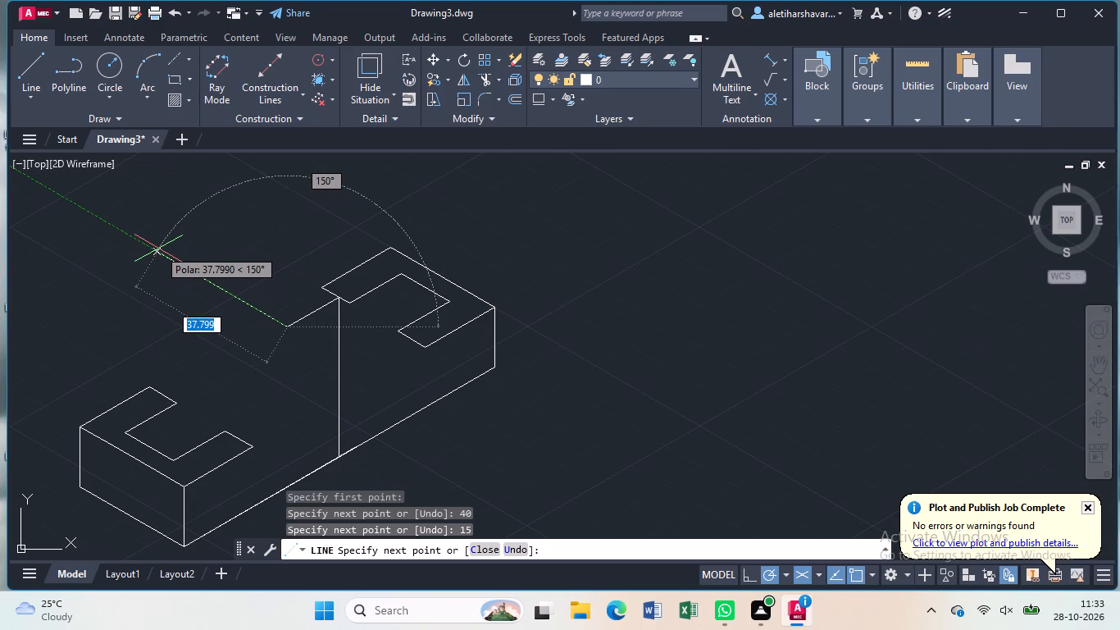
# Continue with 30-unit lines at 150°, 30° and 330°, closing the raised top face at the vertical line's upper end.
pyautogui.press('3')
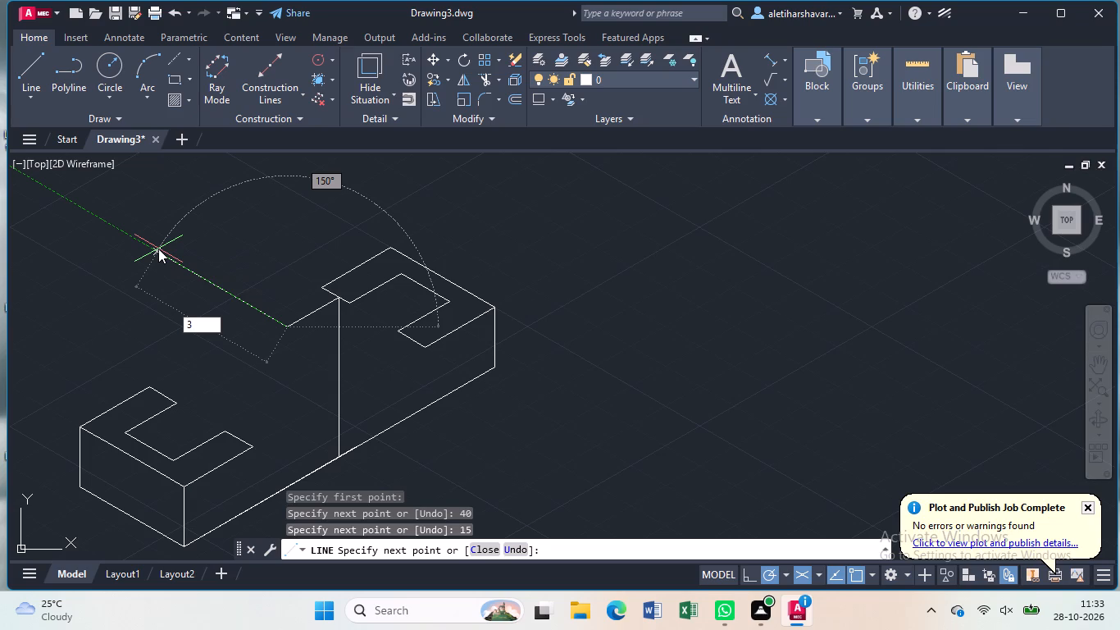
pyautogui.press('0')
pyautogui.press('Return')
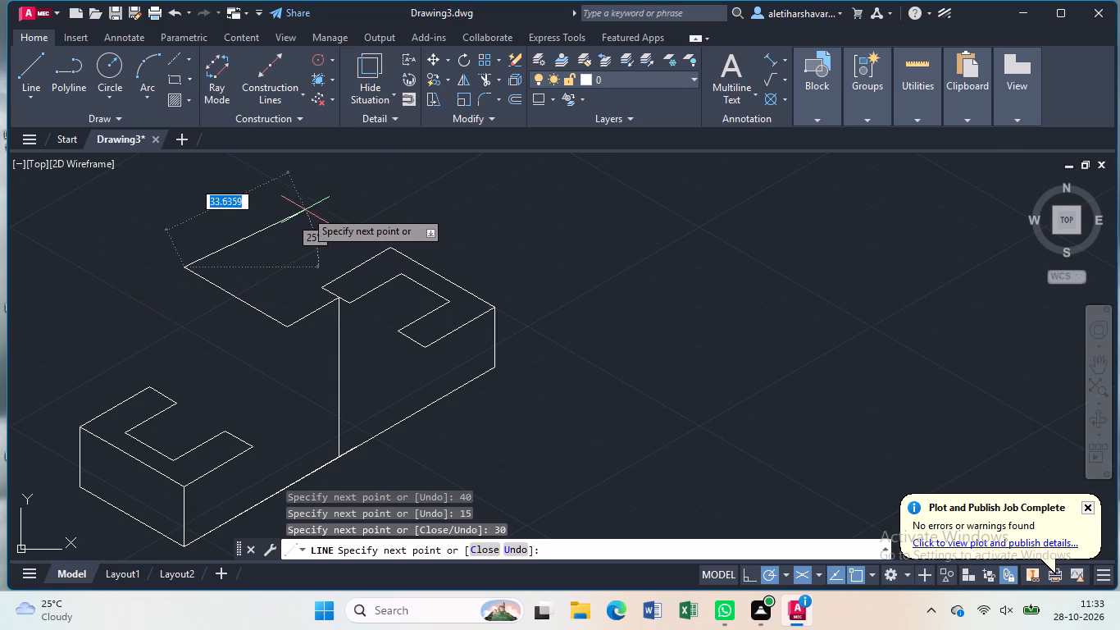
pyautogui.write('30')
pyautogui.press('Return')
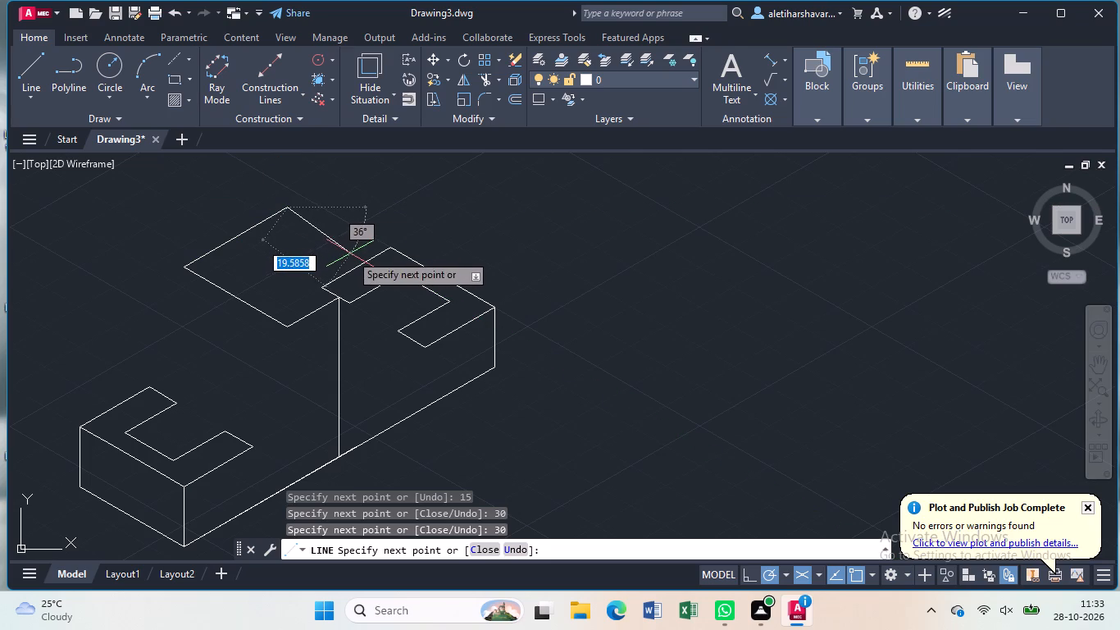
pyautogui.write('30')
pyautogui.press('Return')
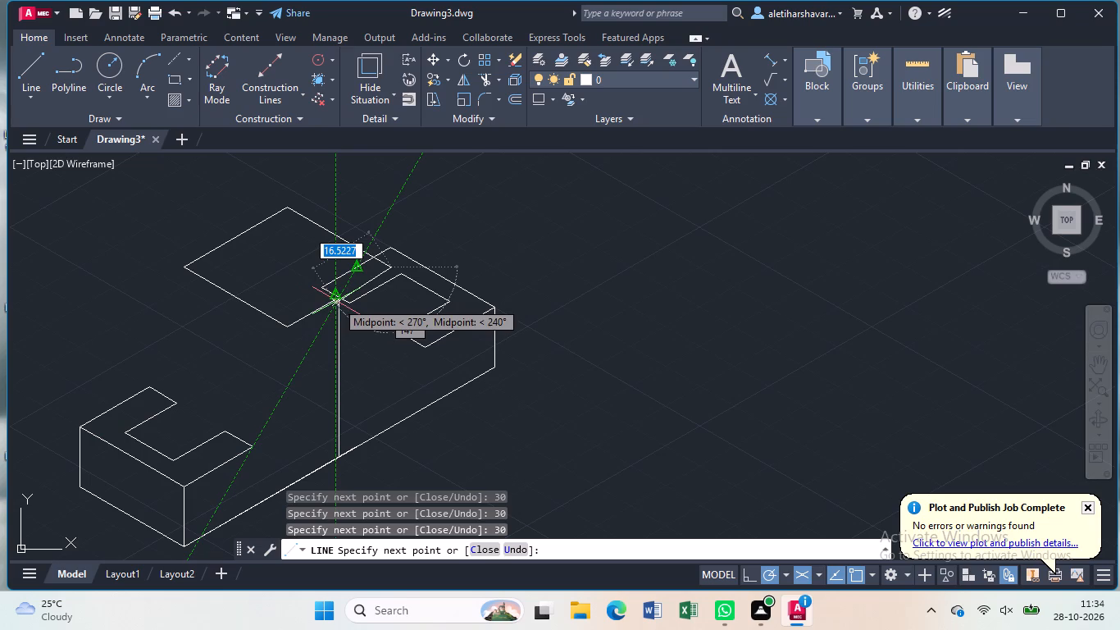
pyautogui.scroll(3, 337, 298)
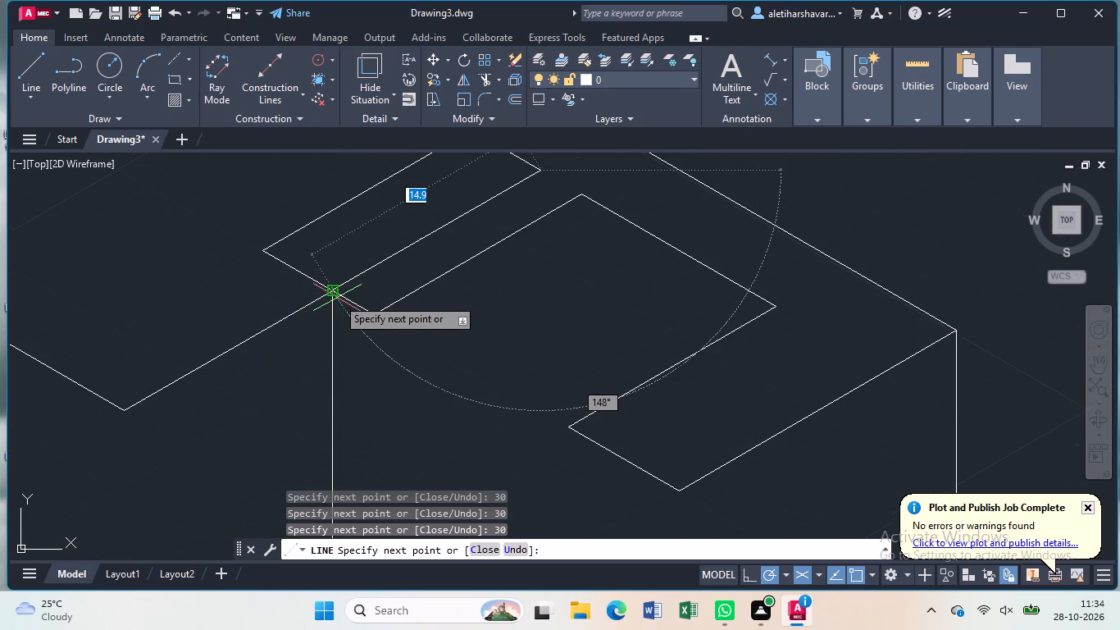
pyautogui.click(330, 290)
pyautogui.press('Escape')
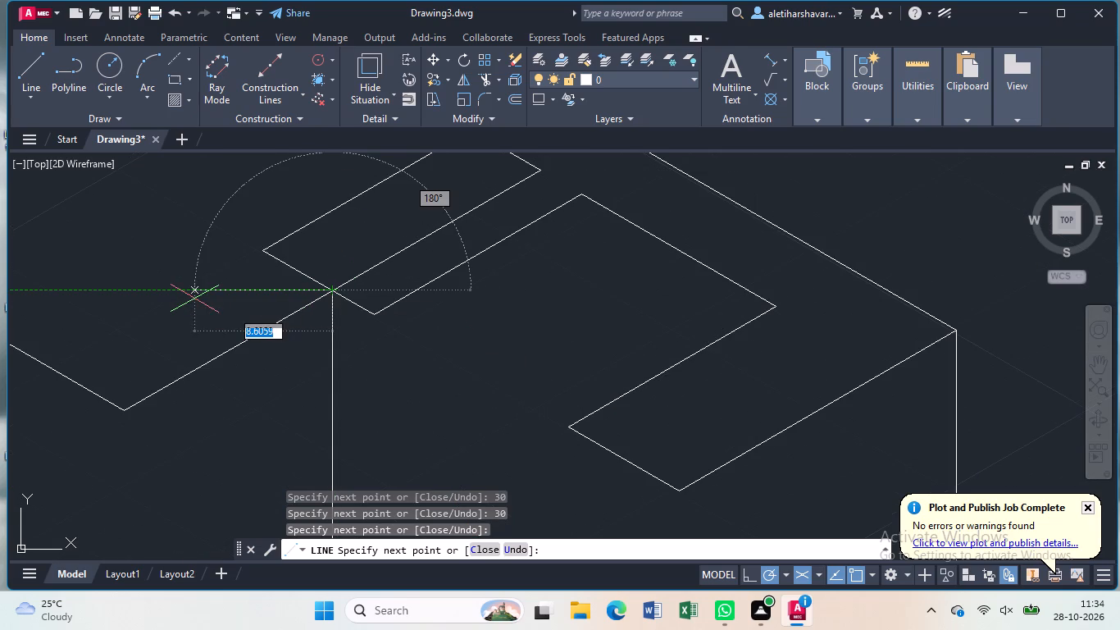
# Draw a sloping line from the far notched end's inner corner on the long side to the nearest corner of the raised top face.
pyautogui.scroll(-3, 218, 321)
pyautogui.press('l')
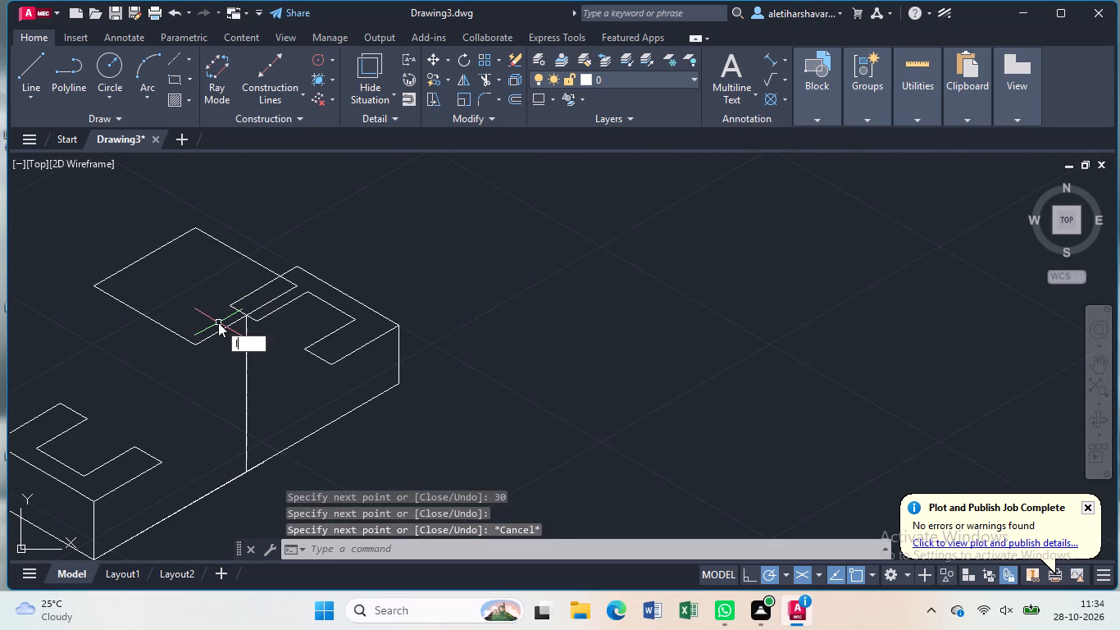
pyautogui.press('Return')
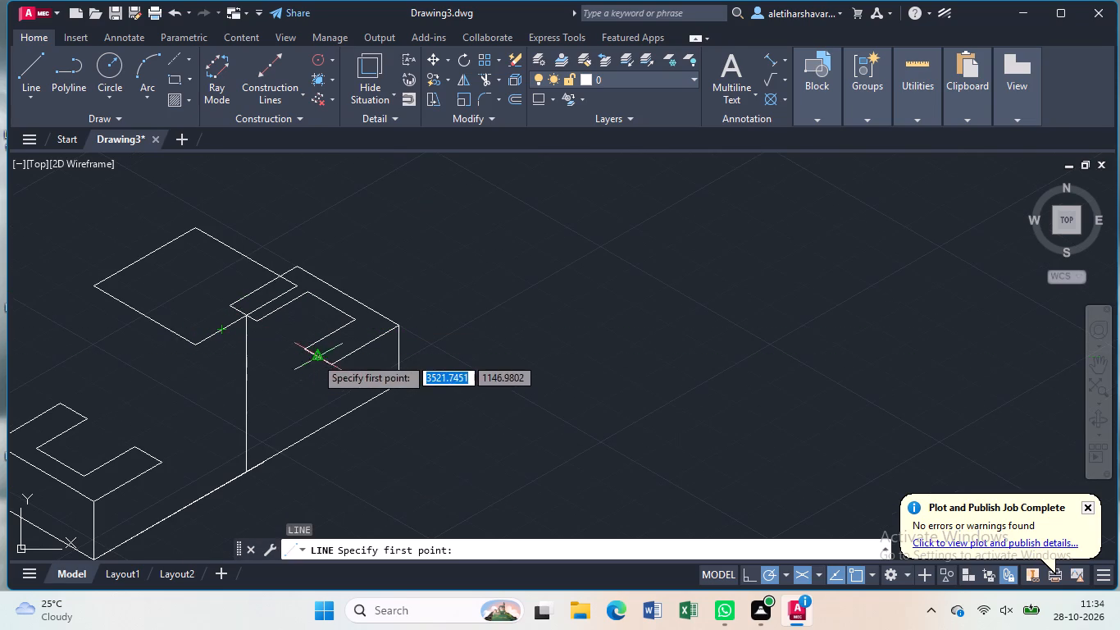
pyautogui.click(334, 361)
pyautogui.click(293, 285)
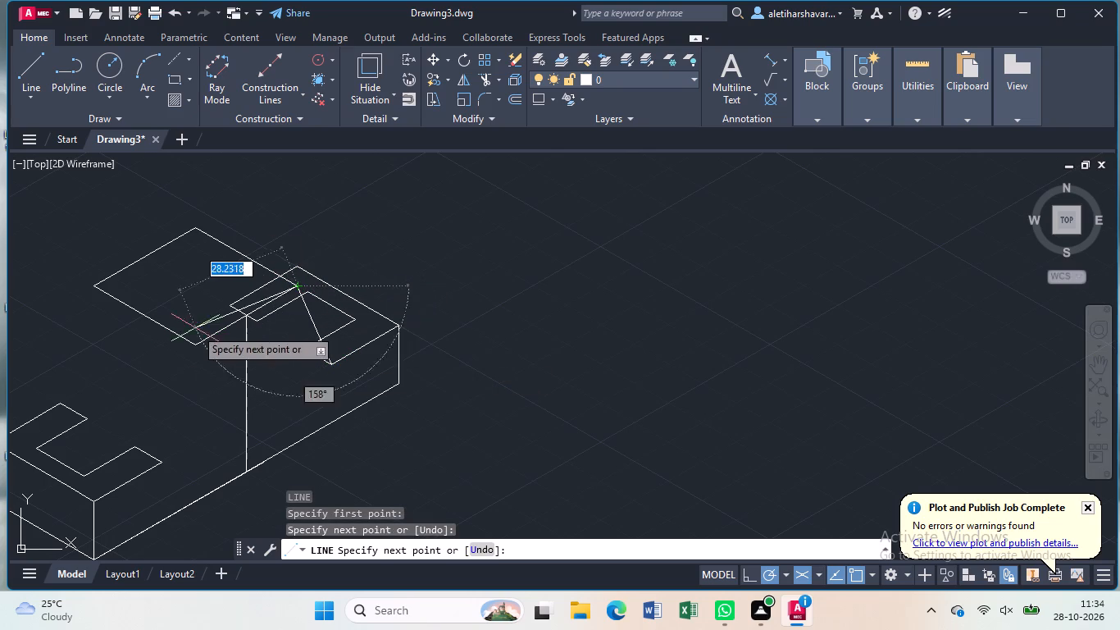
pyautogui.press('Escape')
# Draw two sloping lines from the near notched end's inner corners up to the matching corners of the raised top face.
pyautogui.press('l')
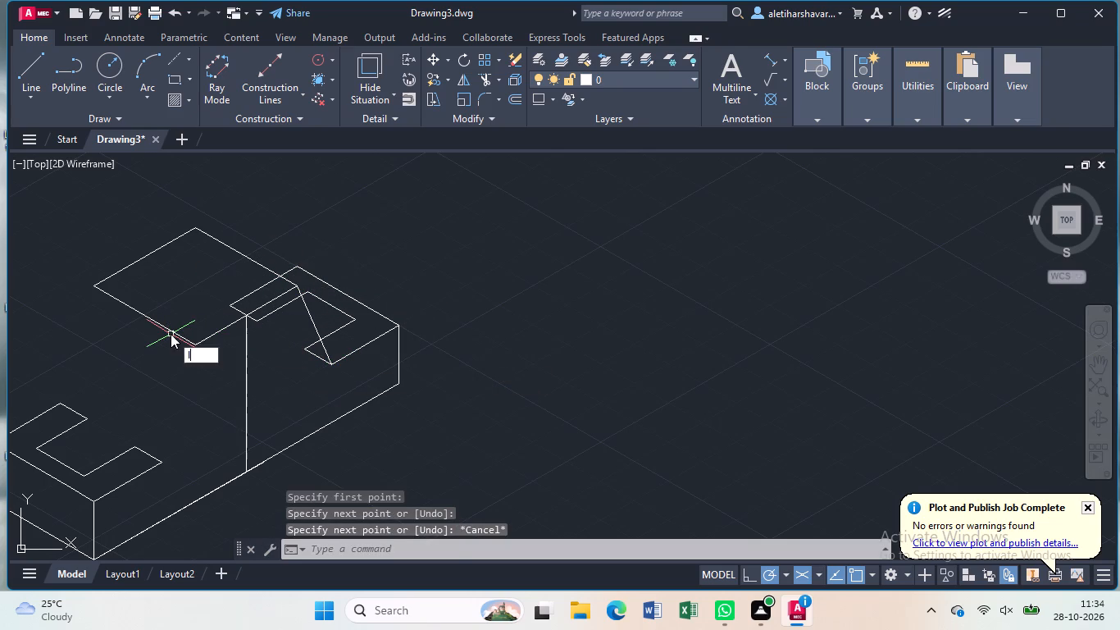
pyautogui.press('Return')
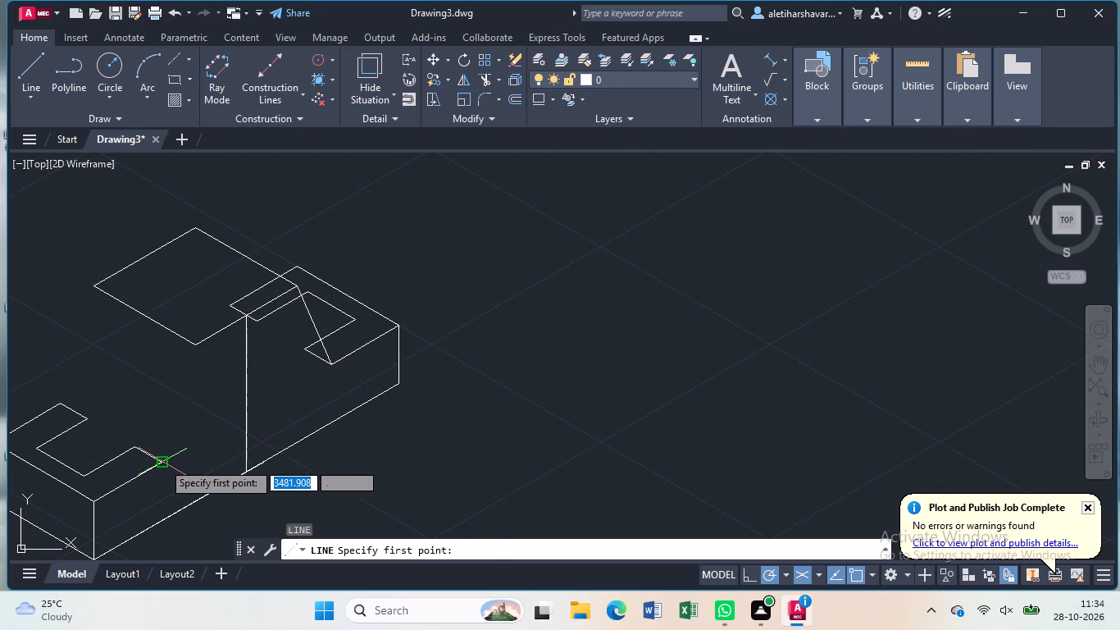
pyautogui.click(162, 462)
pyautogui.click(193, 345)
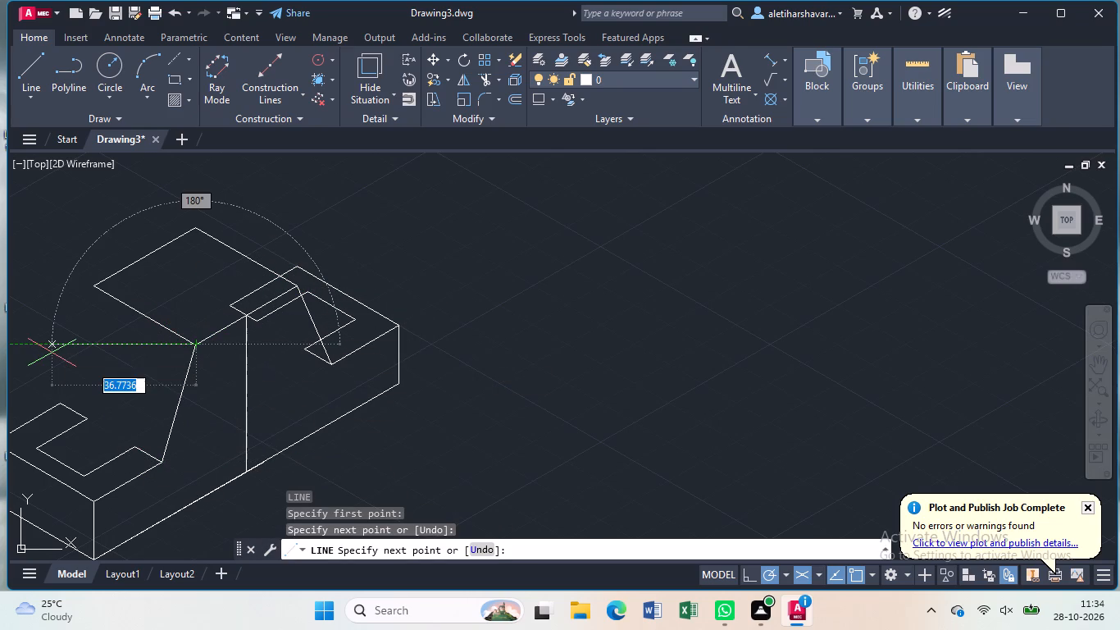
pyautogui.press('Escape')
pyautogui.press('l')
pyautogui.press('Return')
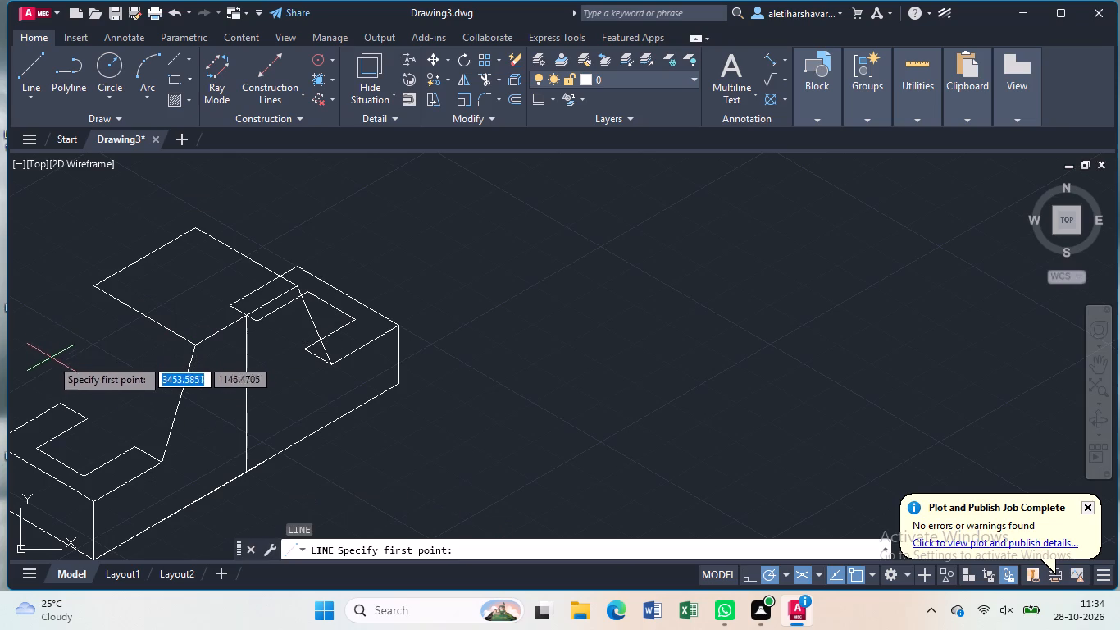
pyautogui.click(55, 404)
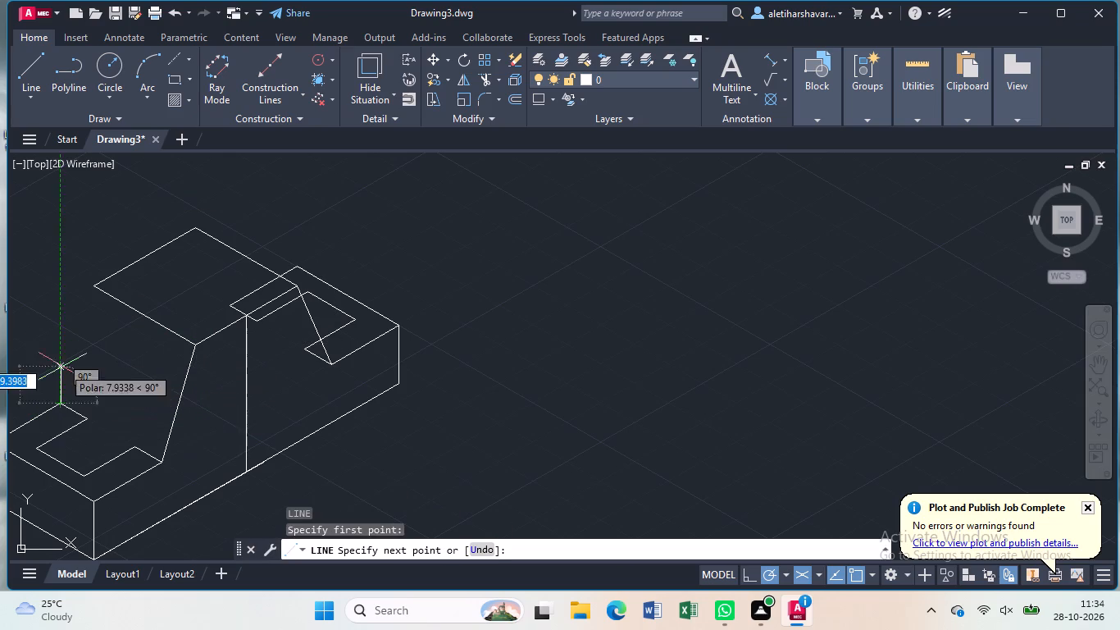
pyautogui.click(92, 286)
pyautogui.press('Escape')
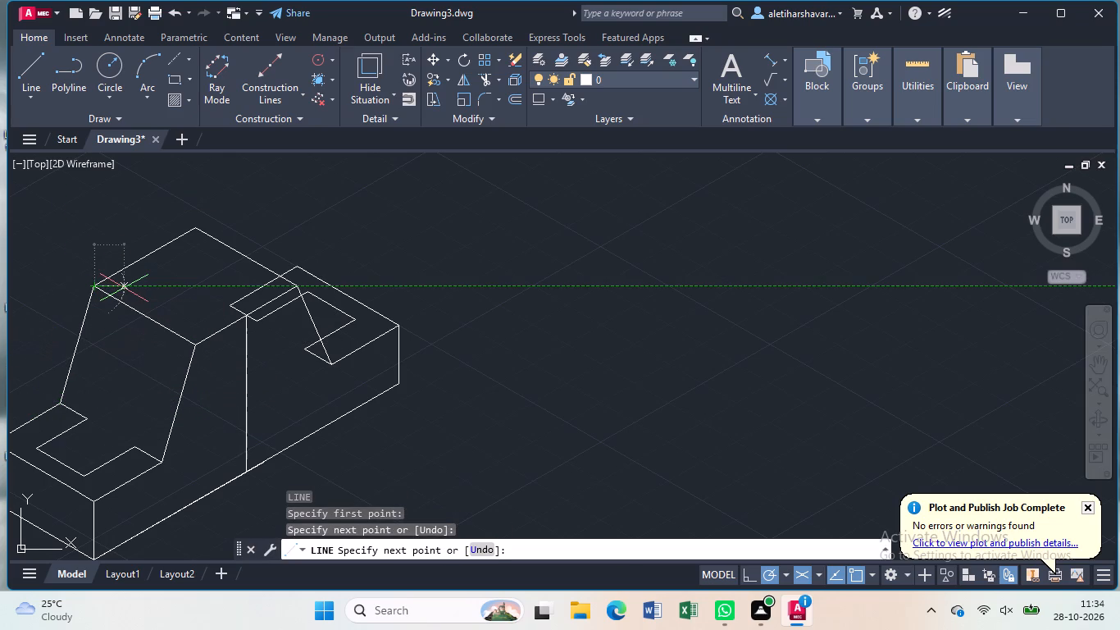
# Trim away the far end's lines hidden behind the raised centre feature, and the 40-unit vertical construction line.
pyautogui.write('tr')
pyautogui.press('Return')
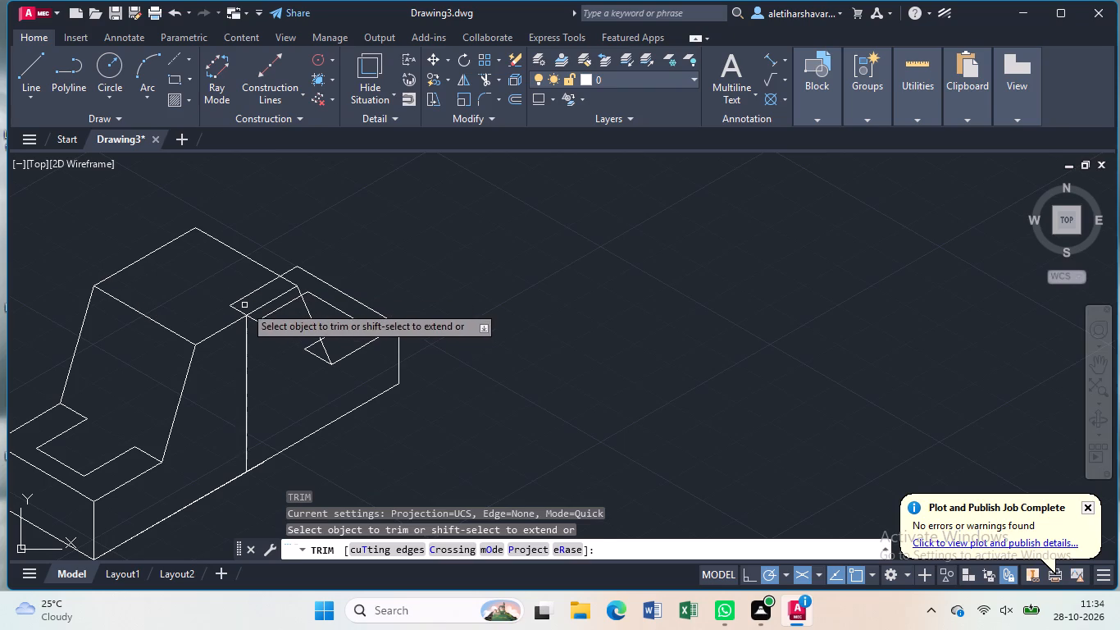
pyautogui.click(243, 297)
pyautogui.click(241, 310)
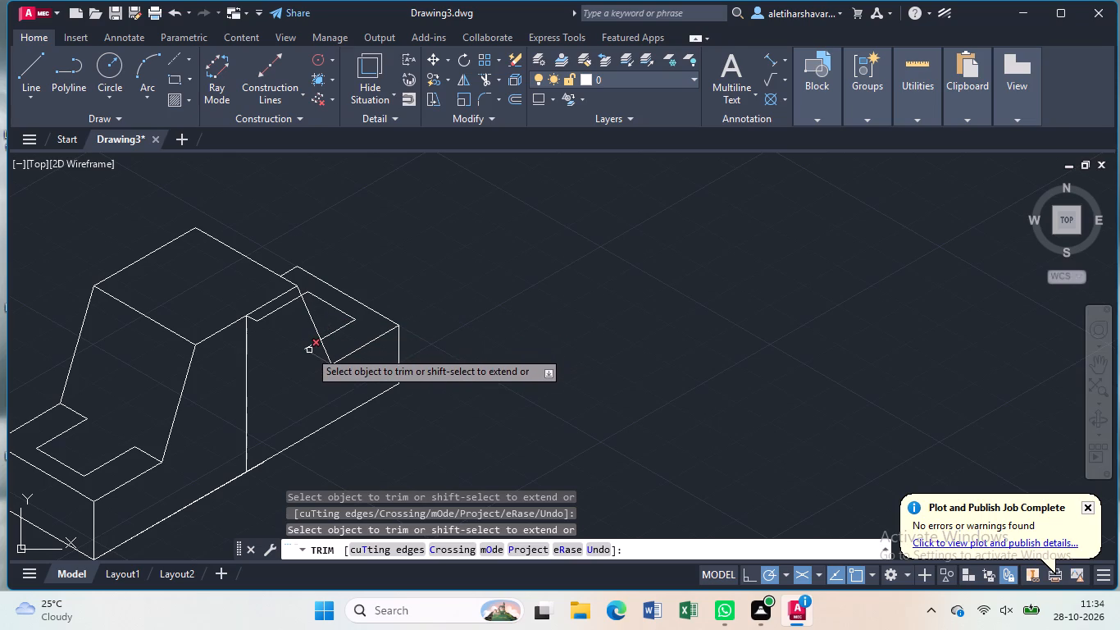
pyautogui.click(309, 350)
pyautogui.click(309, 342)
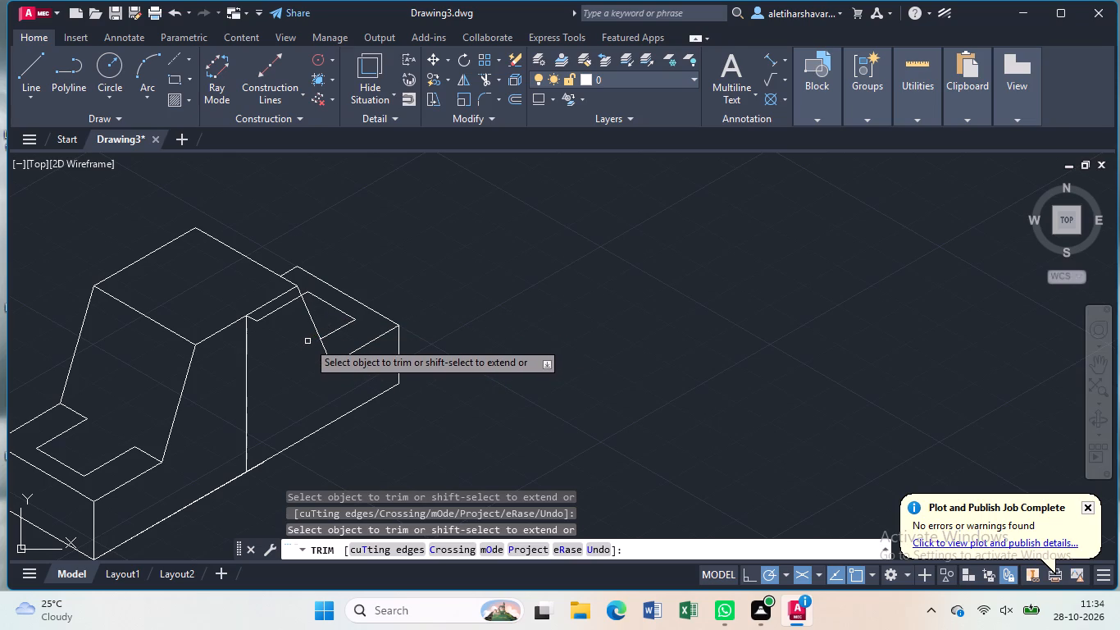
pyautogui.click(266, 317)
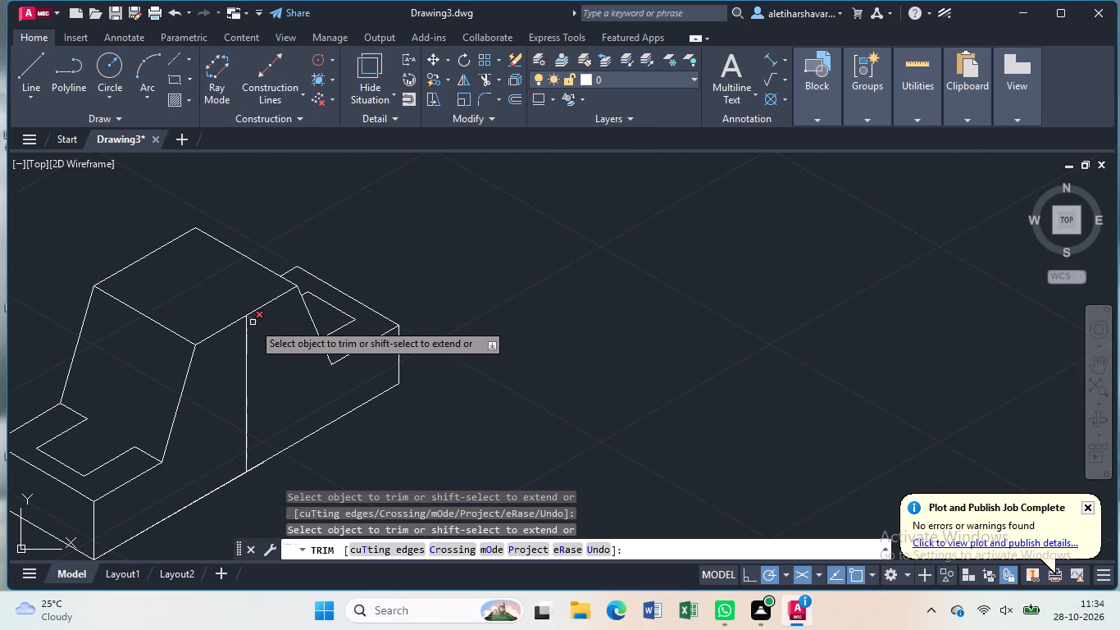
pyautogui.click(253, 322)
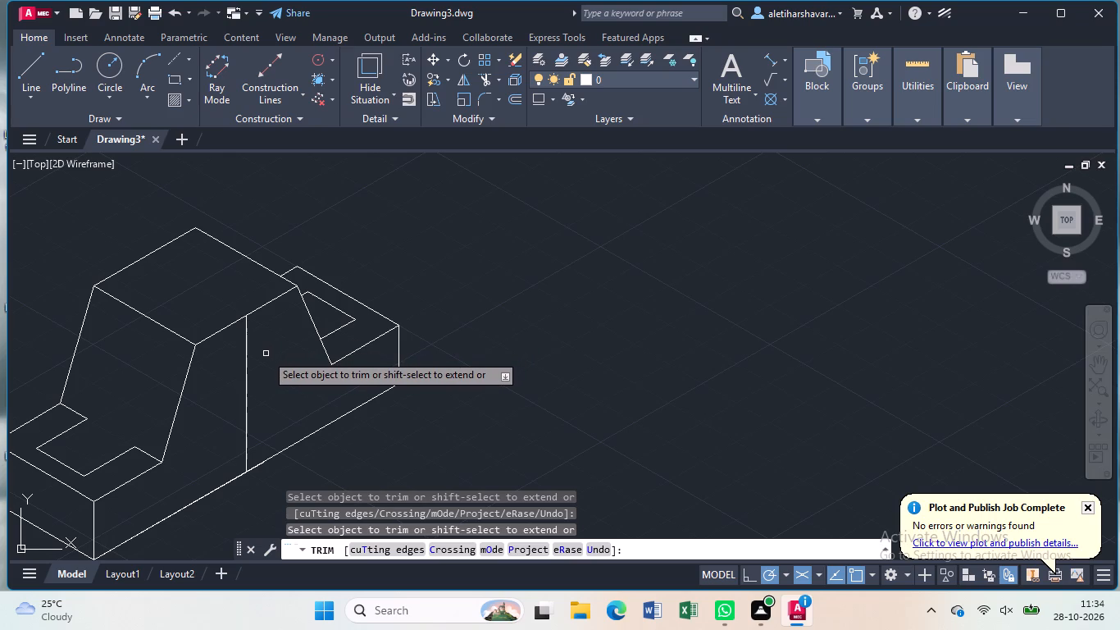
pyautogui.click(246, 371)
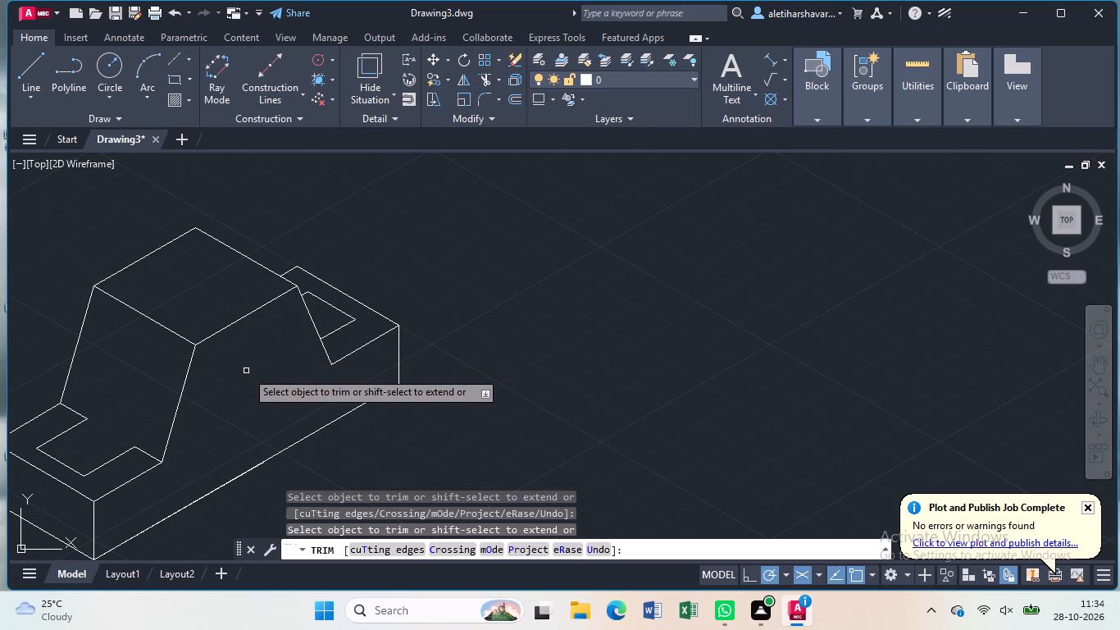
pyautogui.press('Escape')
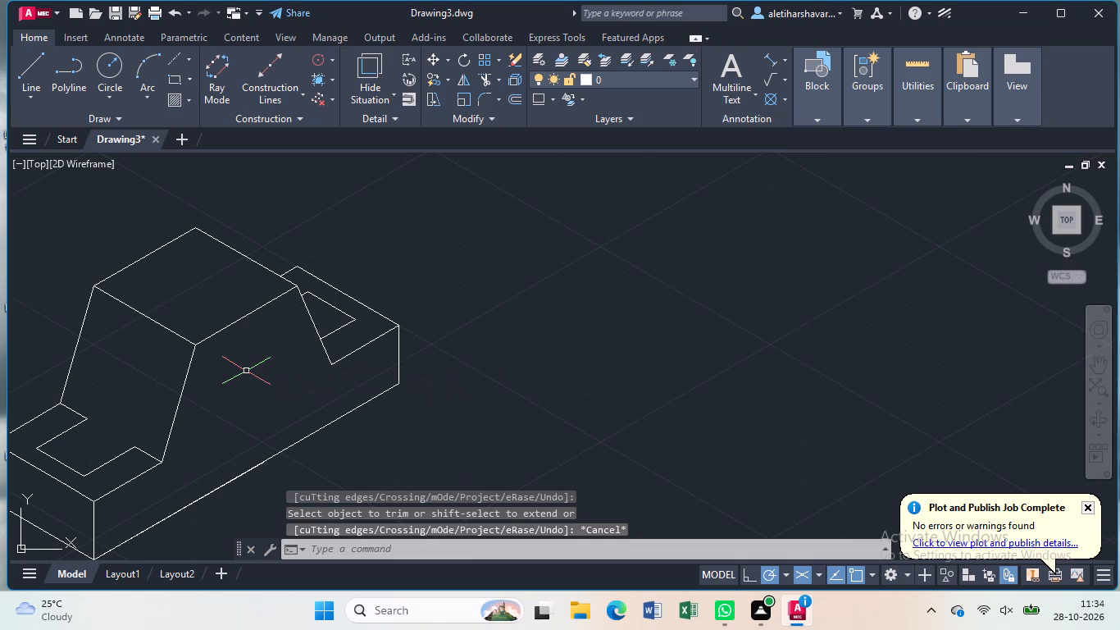
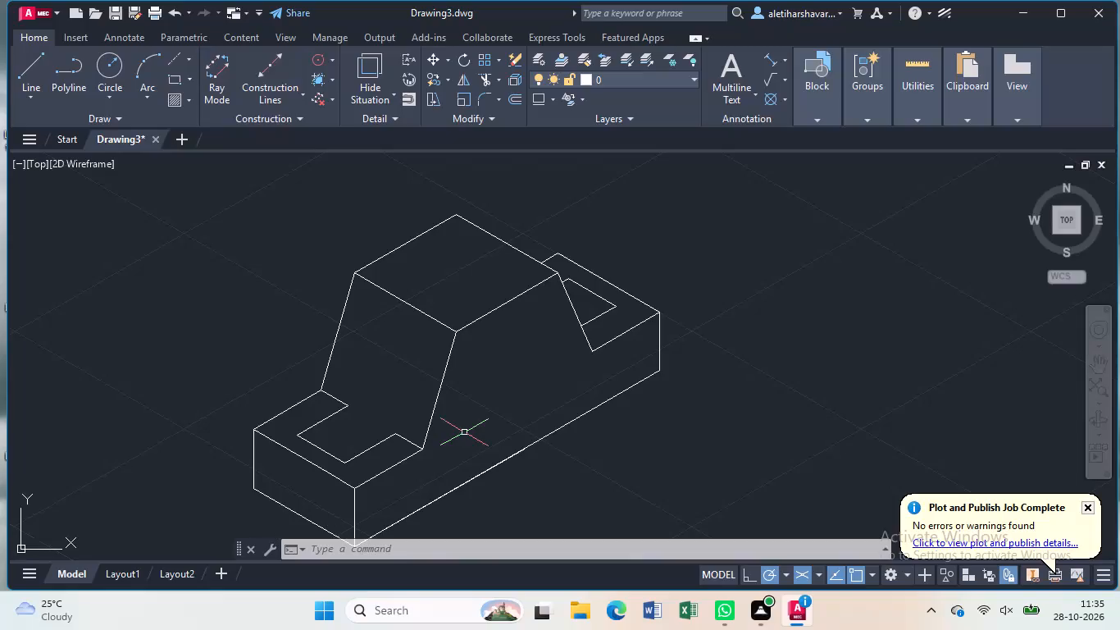
# Draw a 20-unit vertical line upward from the near notch's inner corner closest to the front long side.
pyautogui.press('l')
pyautogui.press('Return')
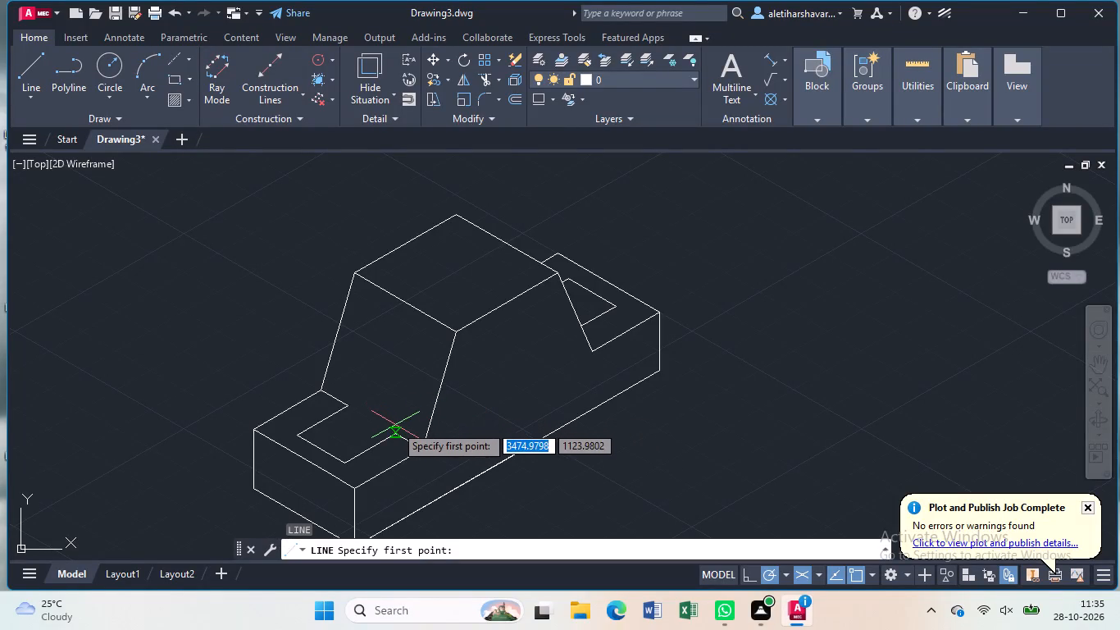
pyautogui.click(395, 431)
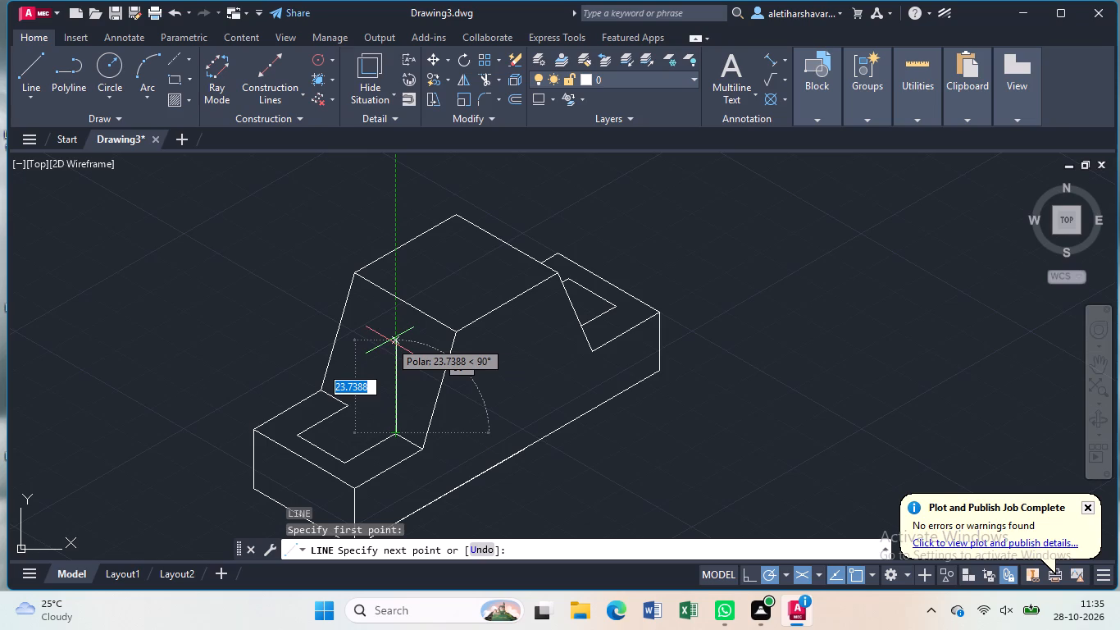
pyautogui.write('20')
pyautogui.press('Return')
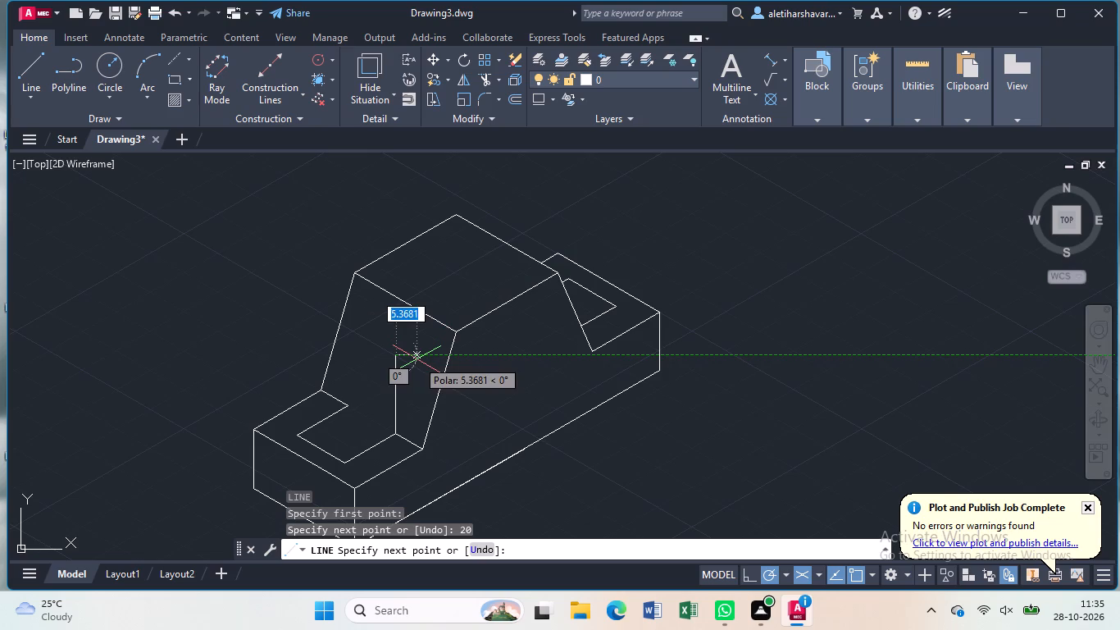
pyautogui.press('Escape')
# Draw a construction line along the 150°/330° direction through the vertical line's upper end, extending past both near sloping edges.
pyautogui.press('l')
pyautogui.press('Return')
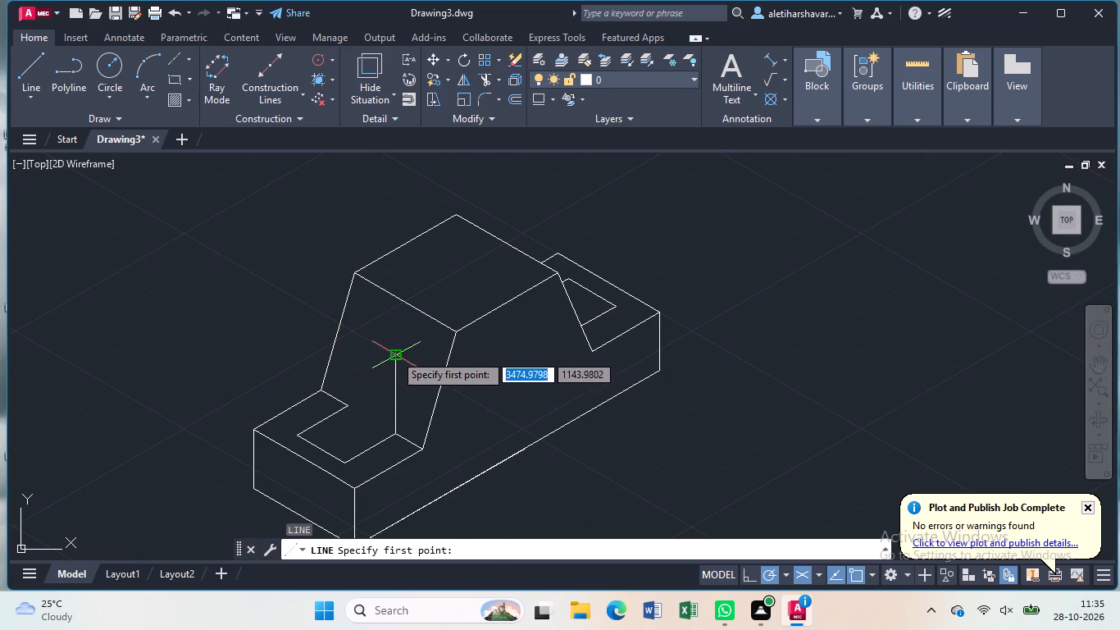
pyautogui.click(394, 354)
pyautogui.click(304, 295)
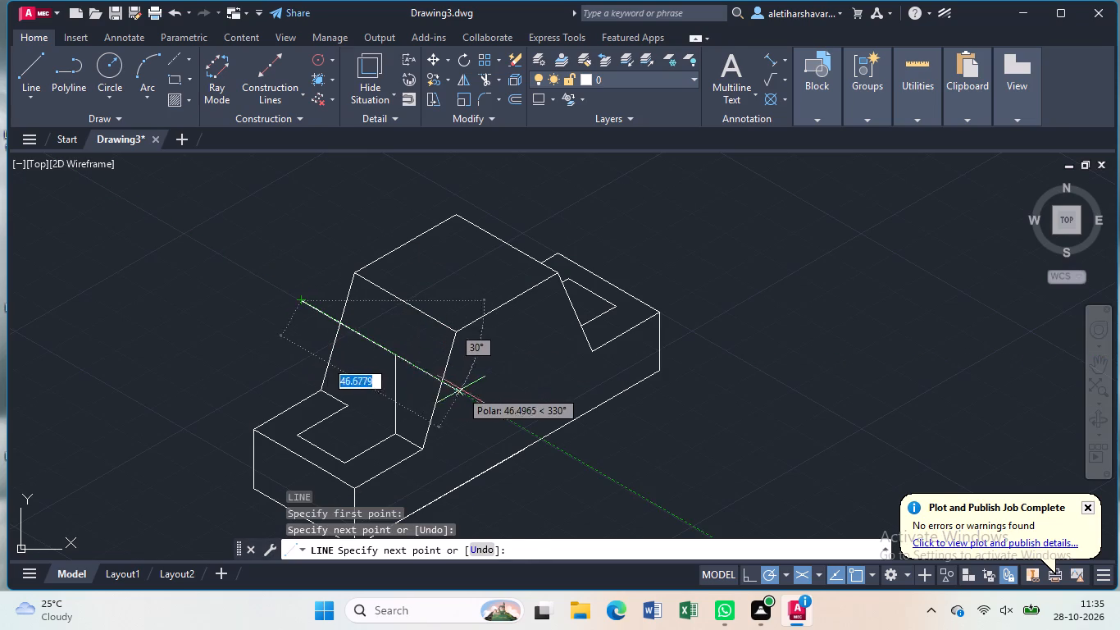
pyautogui.click(468, 390)
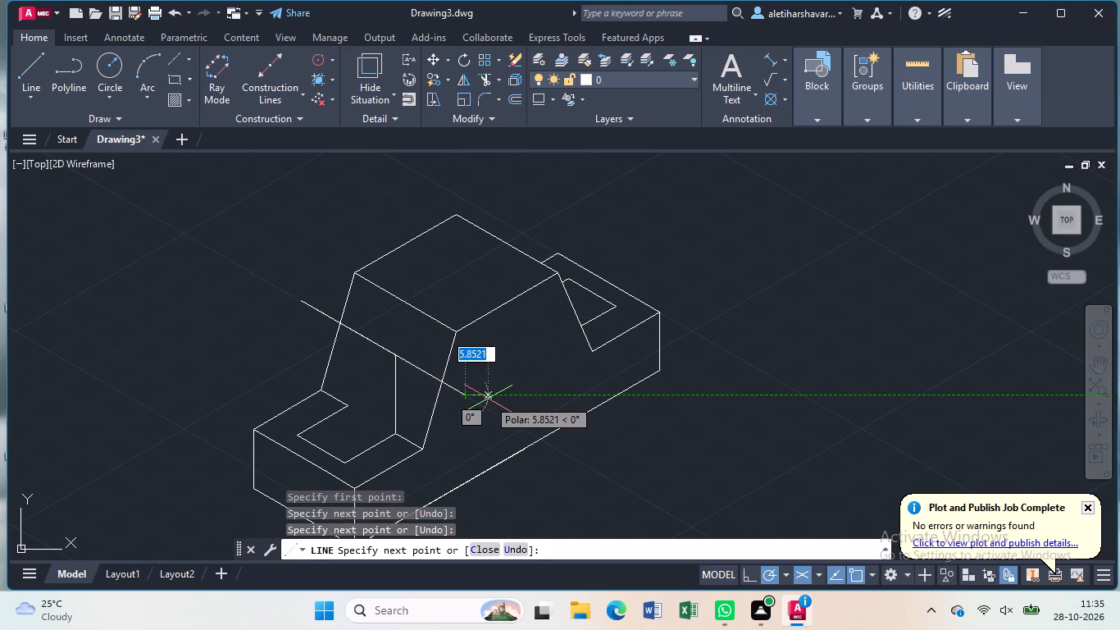
pyautogui.press('Escape')
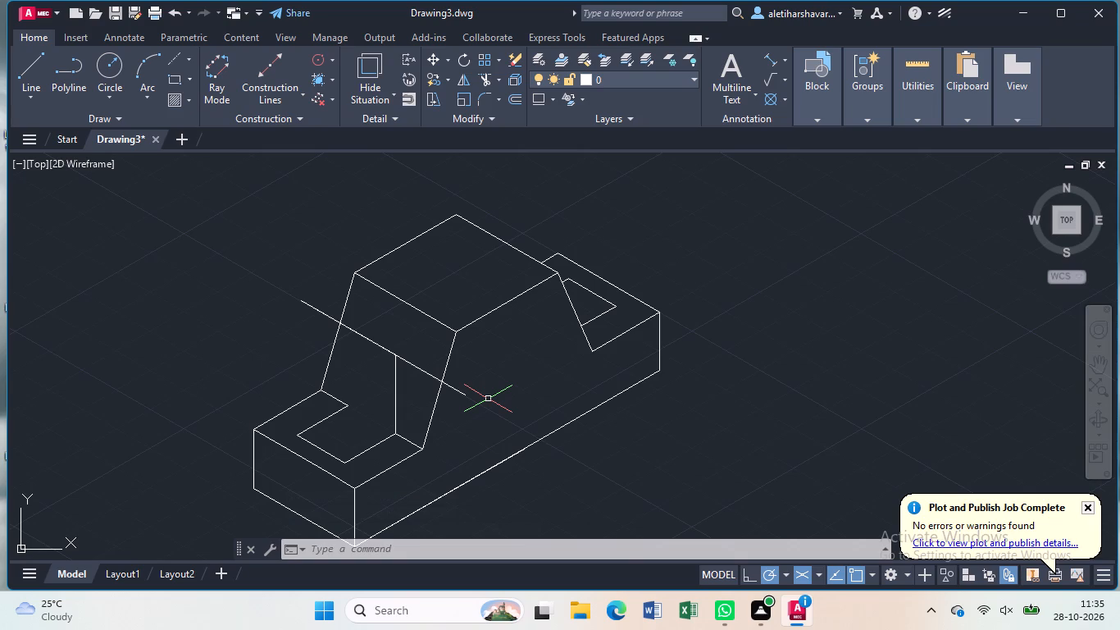
# Draw a sloping line about 18 units long at 73° from the same notch corner up to the construction line.
pyautogui.press('l')
pyautogui.press('Return')
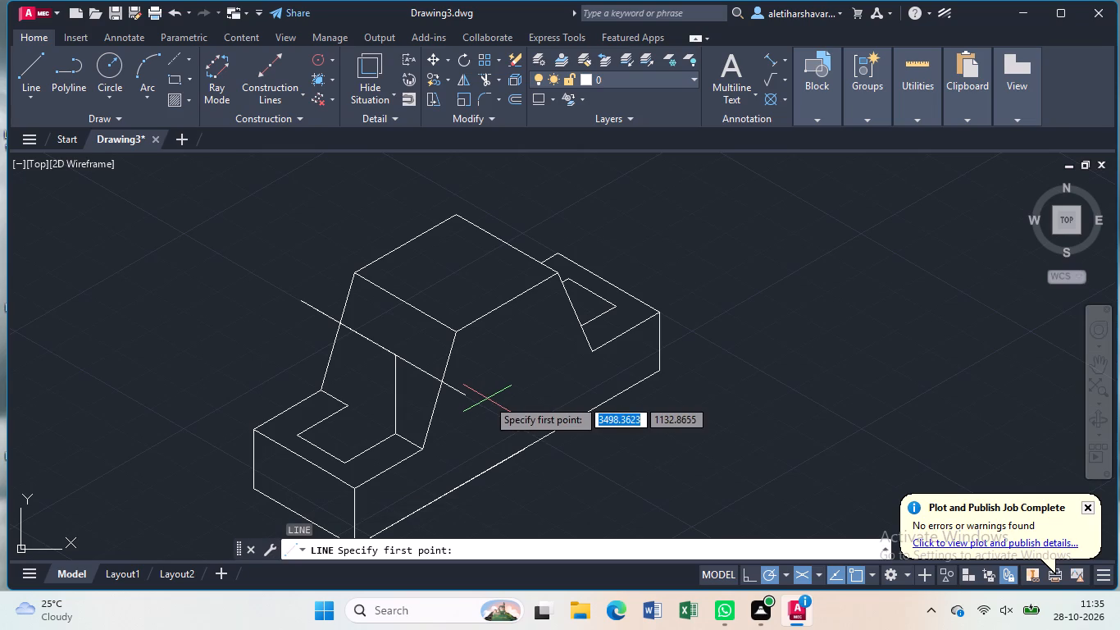
pyautogui.click(390, 429)
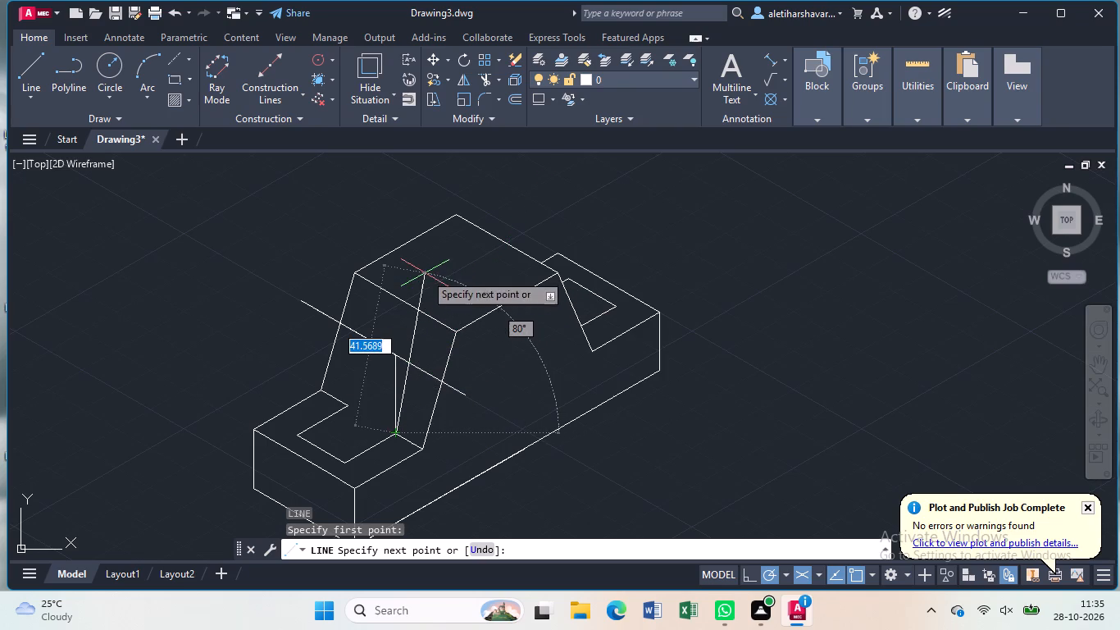
pyautogui.click(417, 367)
pyautogui.press('Escape')
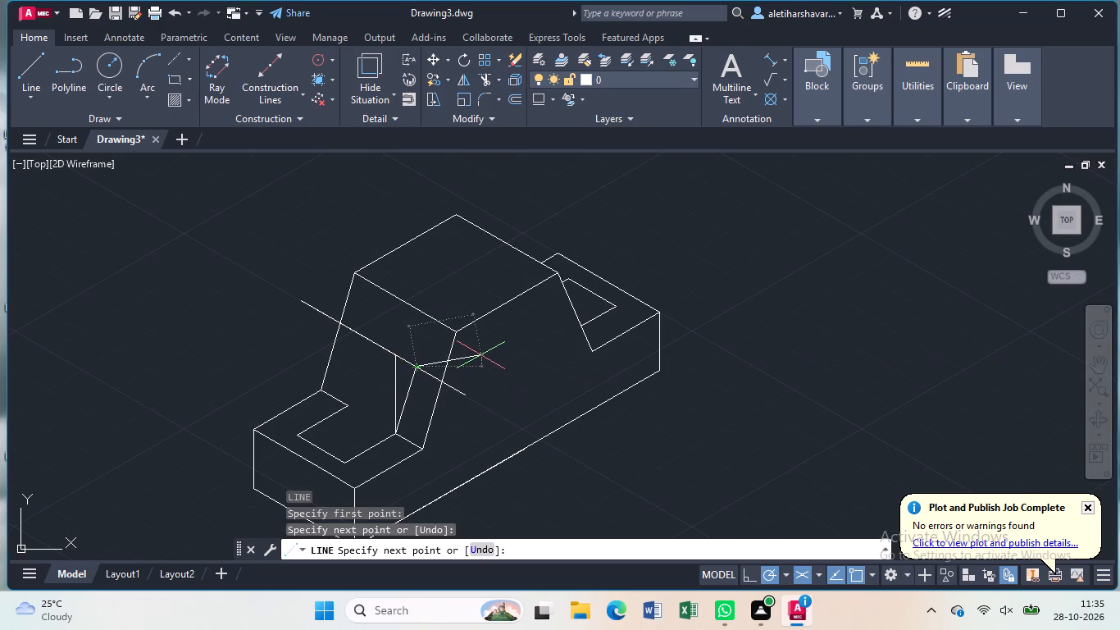
# Trim the construction line's overhangs beyond both sloping edges and remove the 20-unit vertical line.
pyautogui.write('tr')
pyautogui.press('Return')
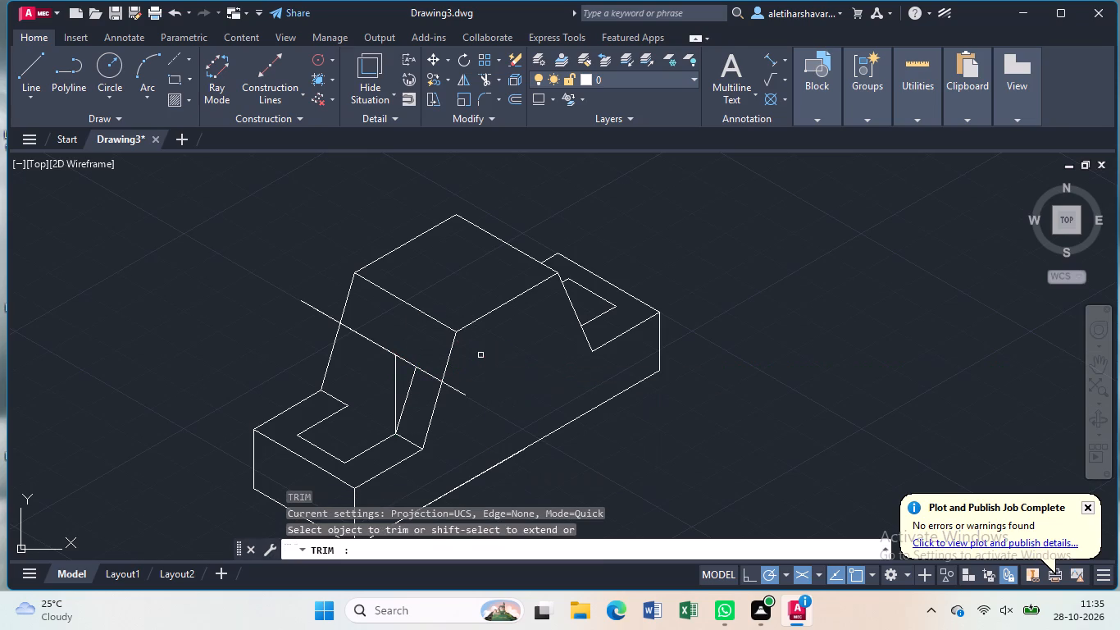
pyautogui.click(453, 391)
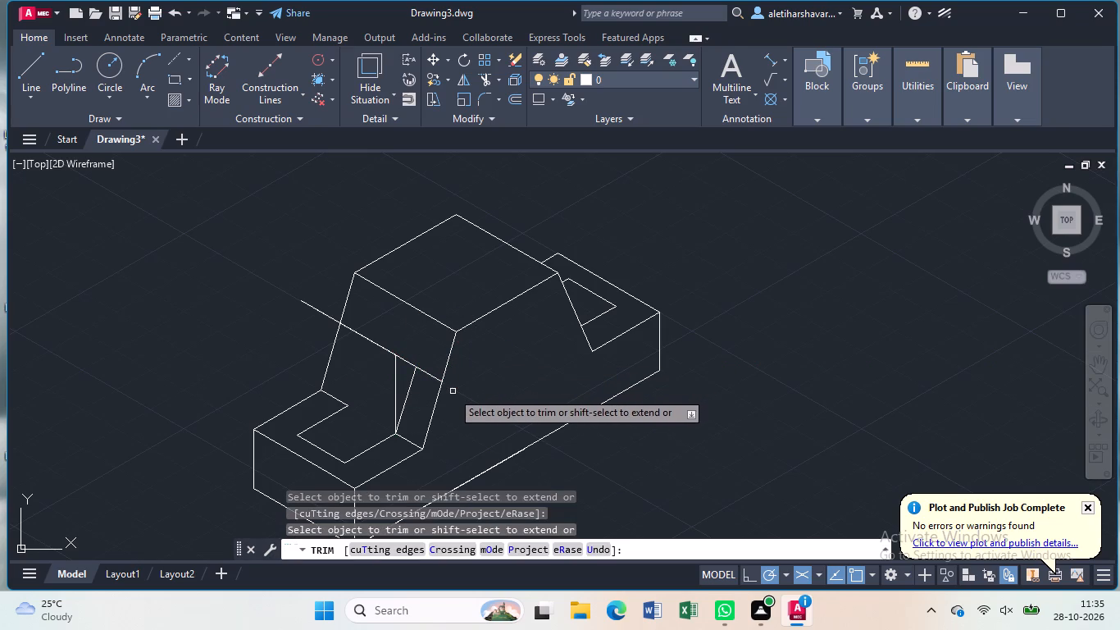
pyautogui.click(396, 394)
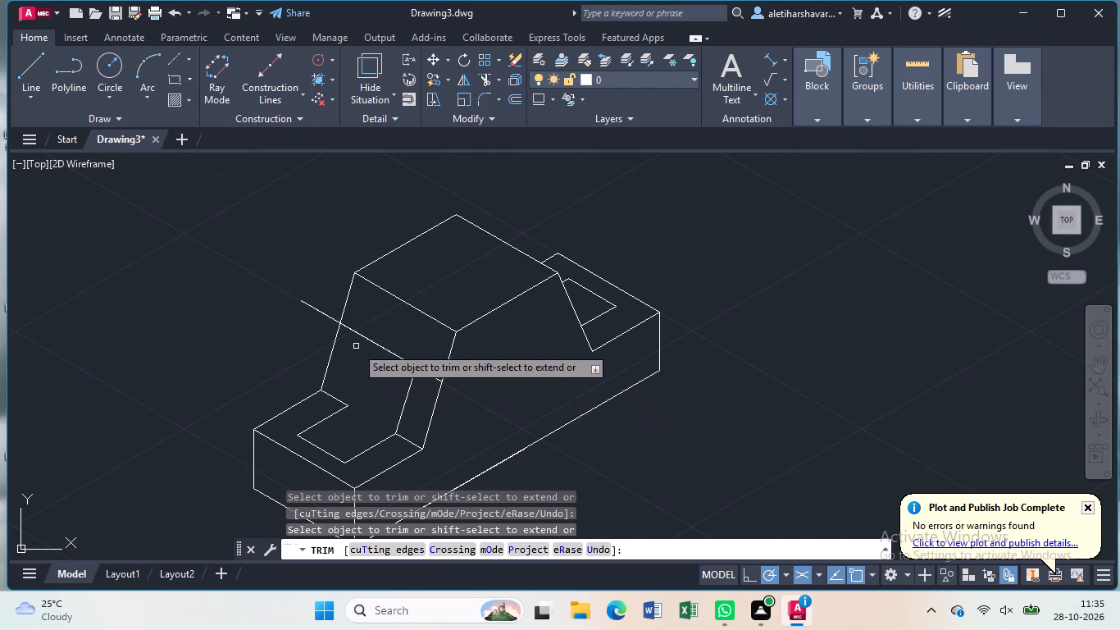
pyautogui.click(335, 319)
pyautogui.click(335, 319)
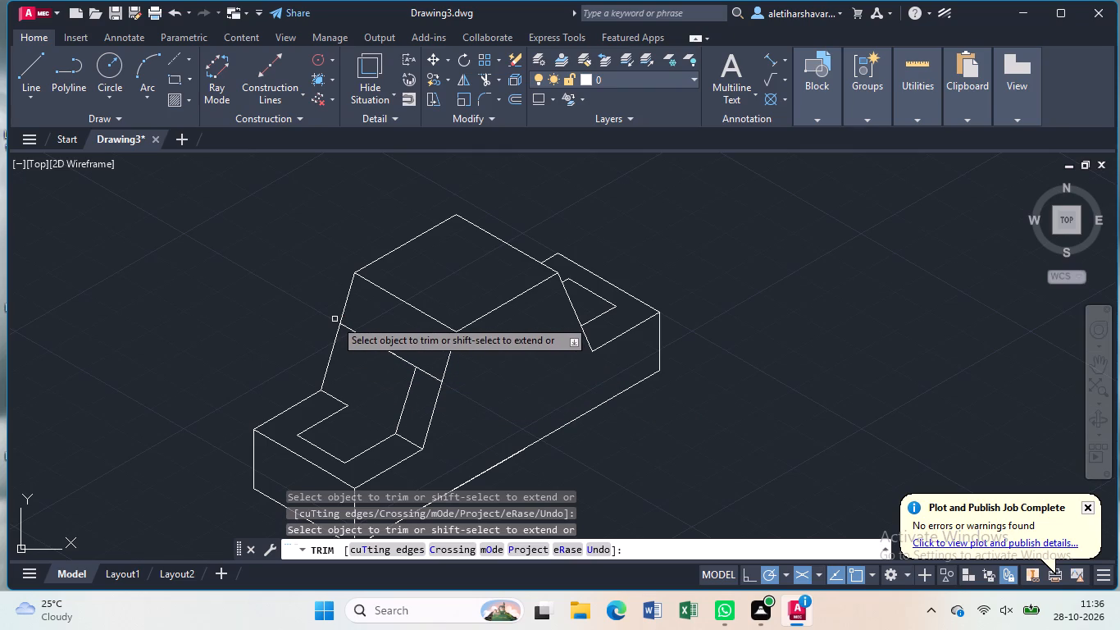
pyautogui.press('Escape')
# From the short sloping line's upper end, draw a 14-unit line at 150°, continuing down to the notch's other inner corner.
pyautogui.press('l')
pyautogui.press('Return')
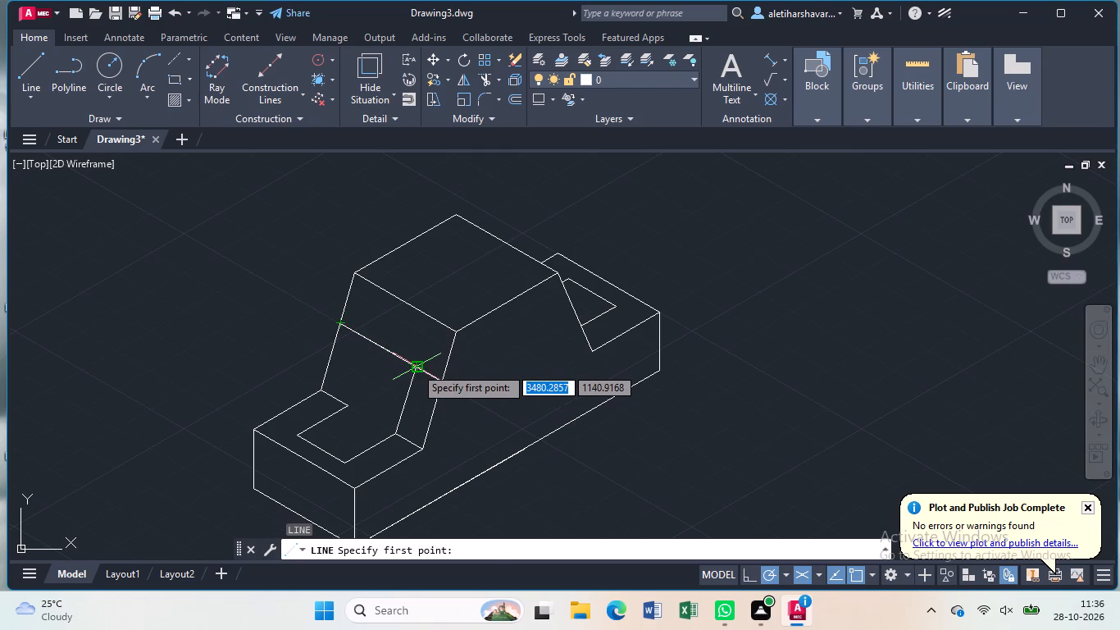
pyautogui.click(412, 368)
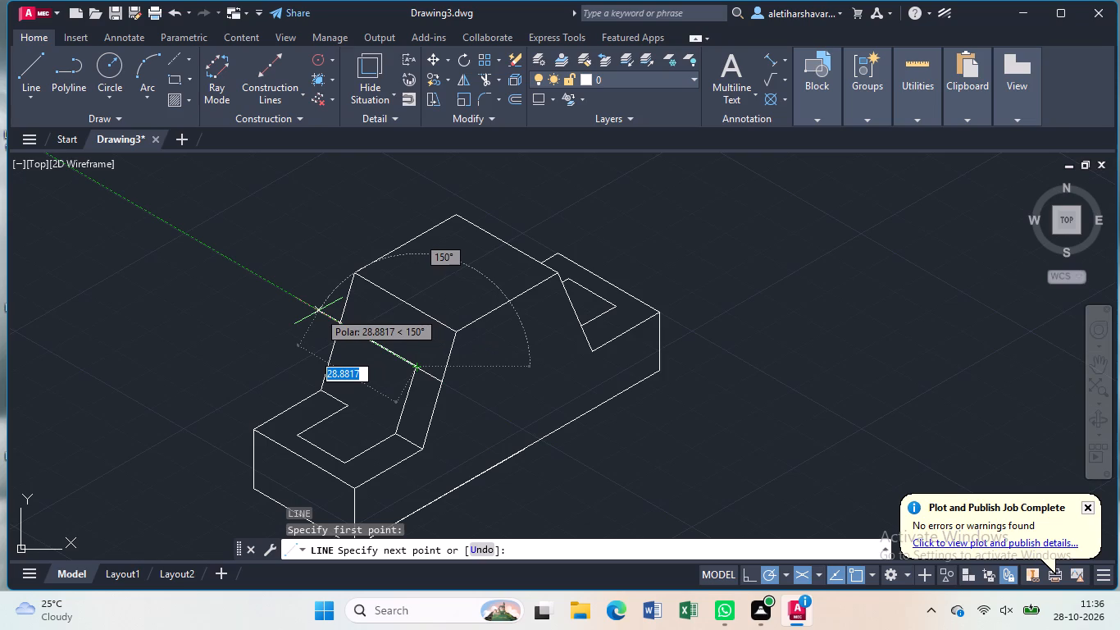
pyautogui.press('1')
pyautogui.press('4')
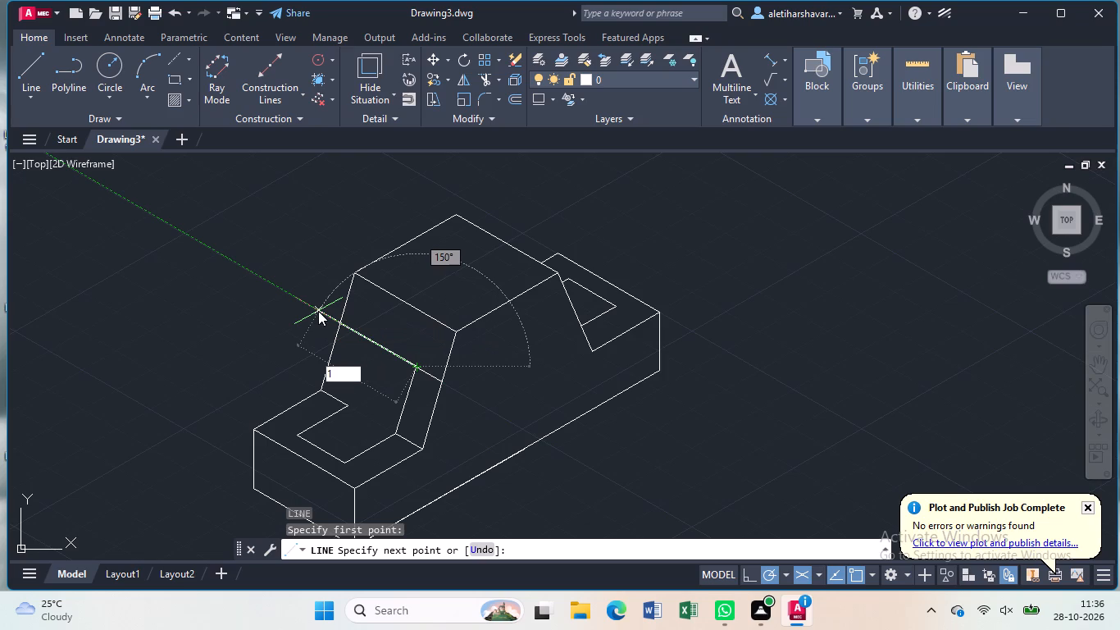
pyautogui.press('Return')
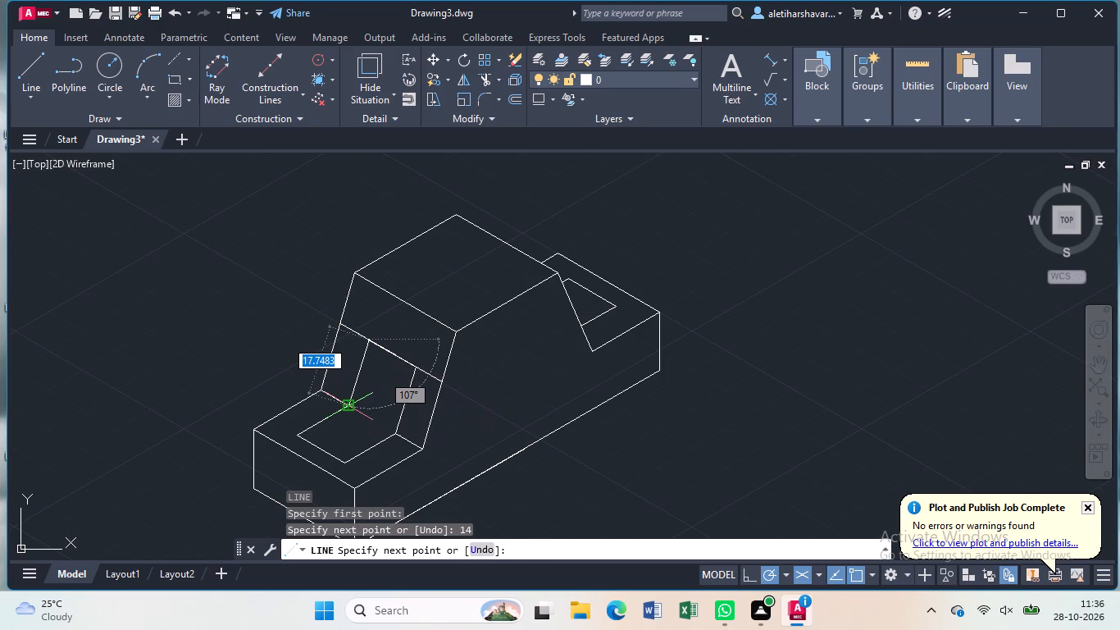
pyautogui.click(349, 404)
pyautogui.press('Escape')
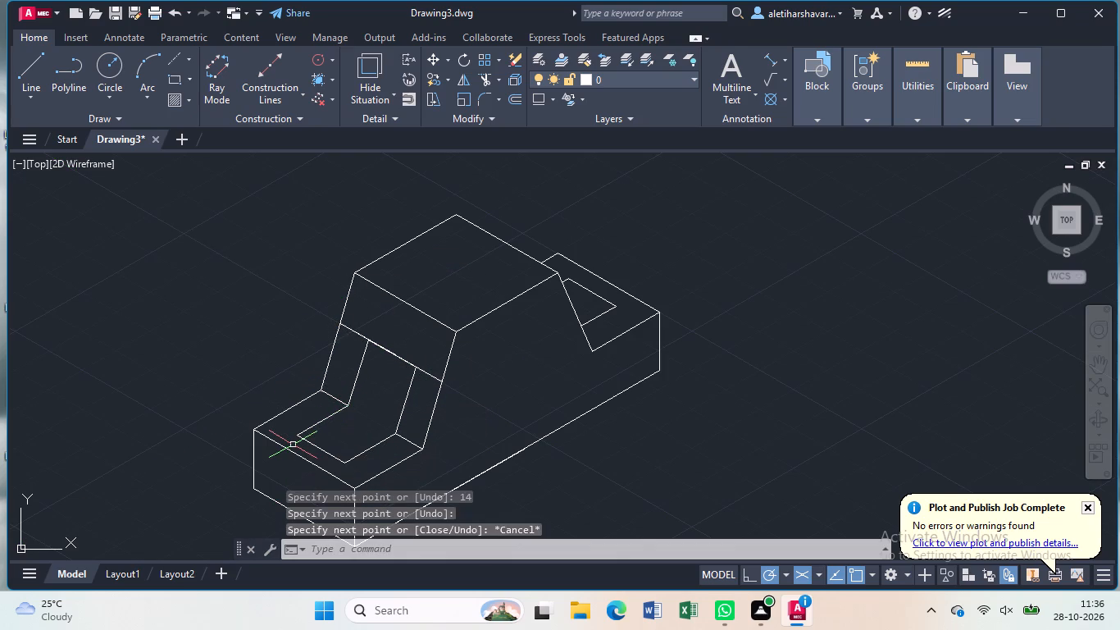
# Trim away all segments across the near sloping face between its edges, including those between the recess's two sloping lines.
pyautogui.write('tr')
pyautogui.press('Return')
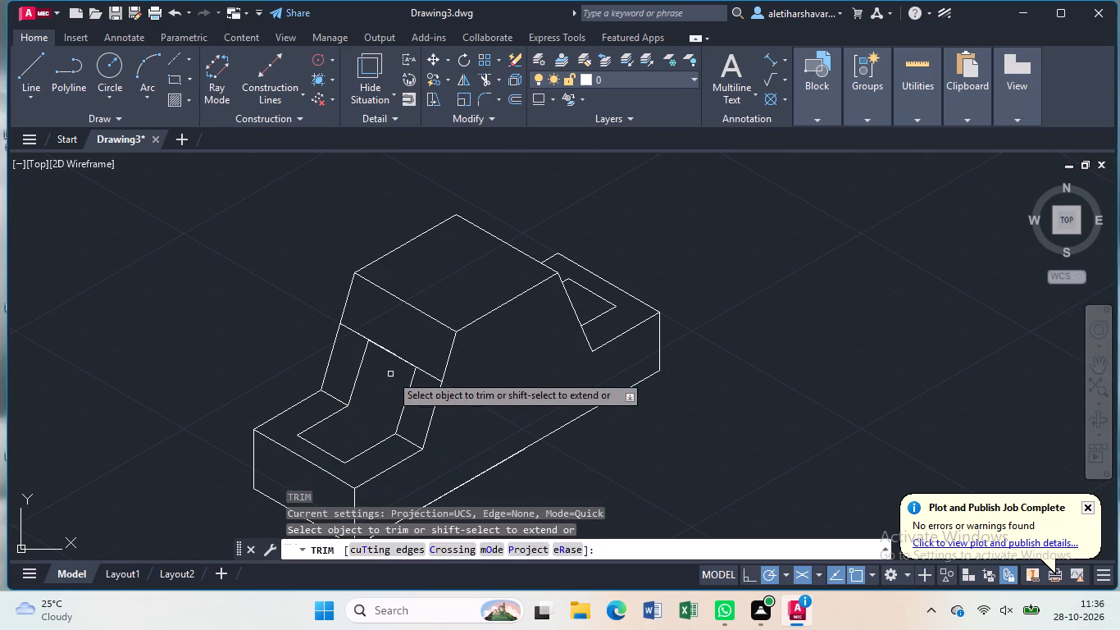
pyautogui.click(390, 354)
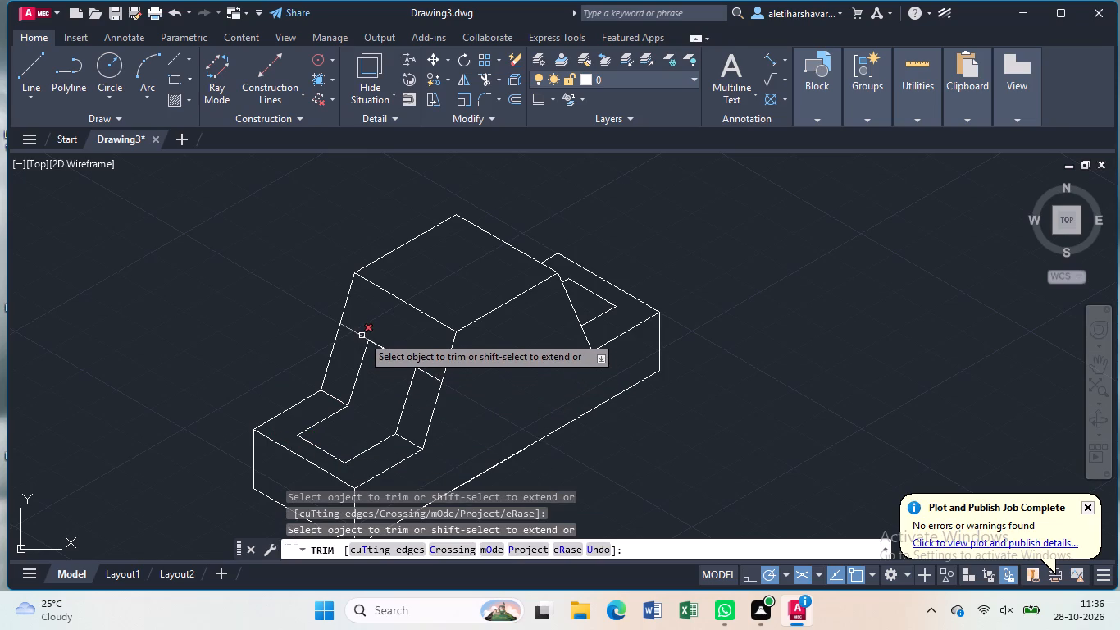
pyautogui.click(362, 336)
pyautogui.doubleClick(362, 336)
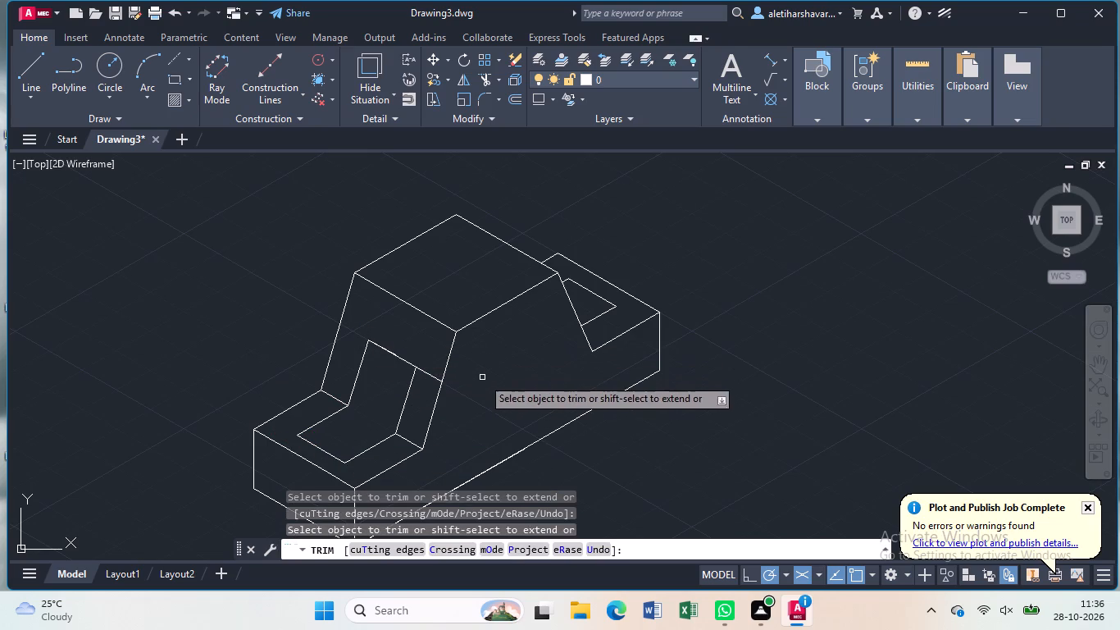
pyautogui.click(431, 374)
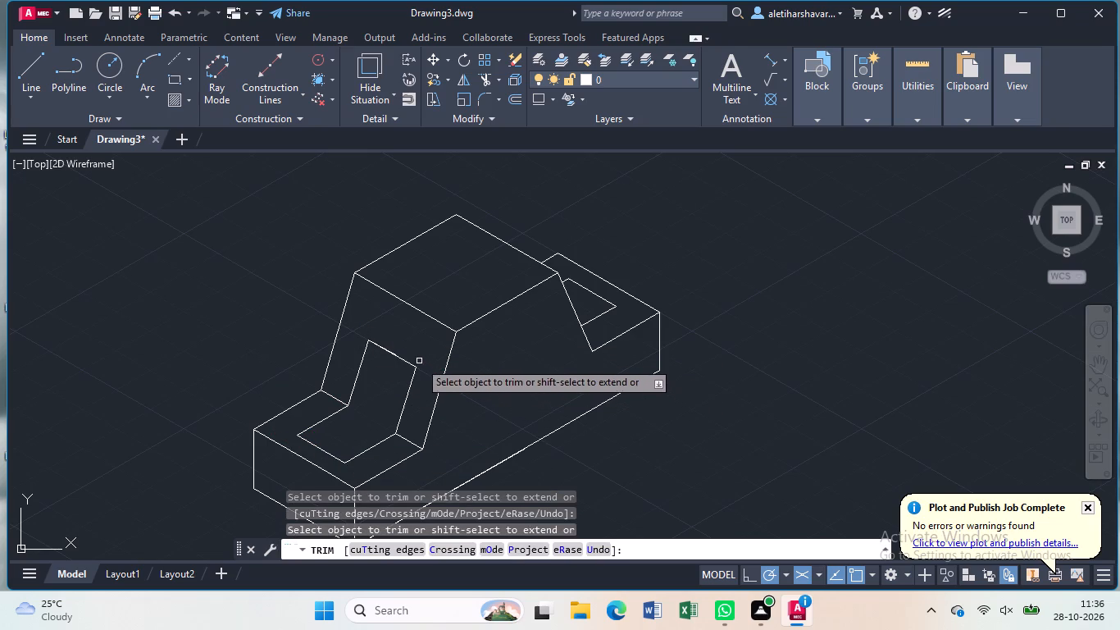
pyautogui.click(392, 351)
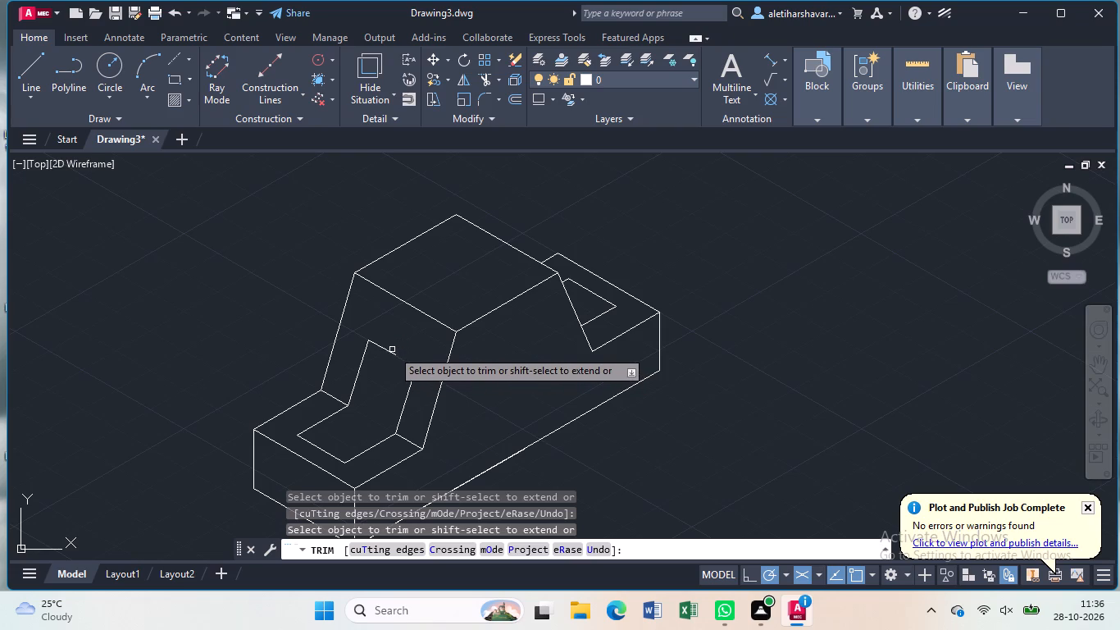
pyautogui.click(388, 352)
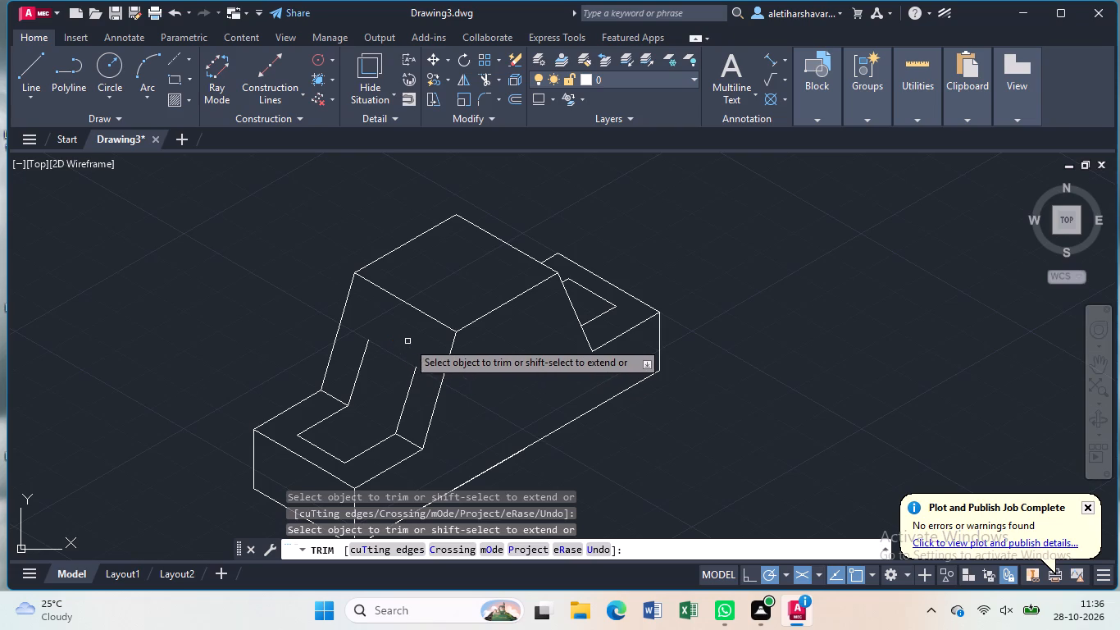
pyautogui.press('Escape')
# Draw a 14-unit line joining the upper ends of the recess's two sloping lines on the near sloping face.
pyautogui.press('l')
pyautogui.press('Return')
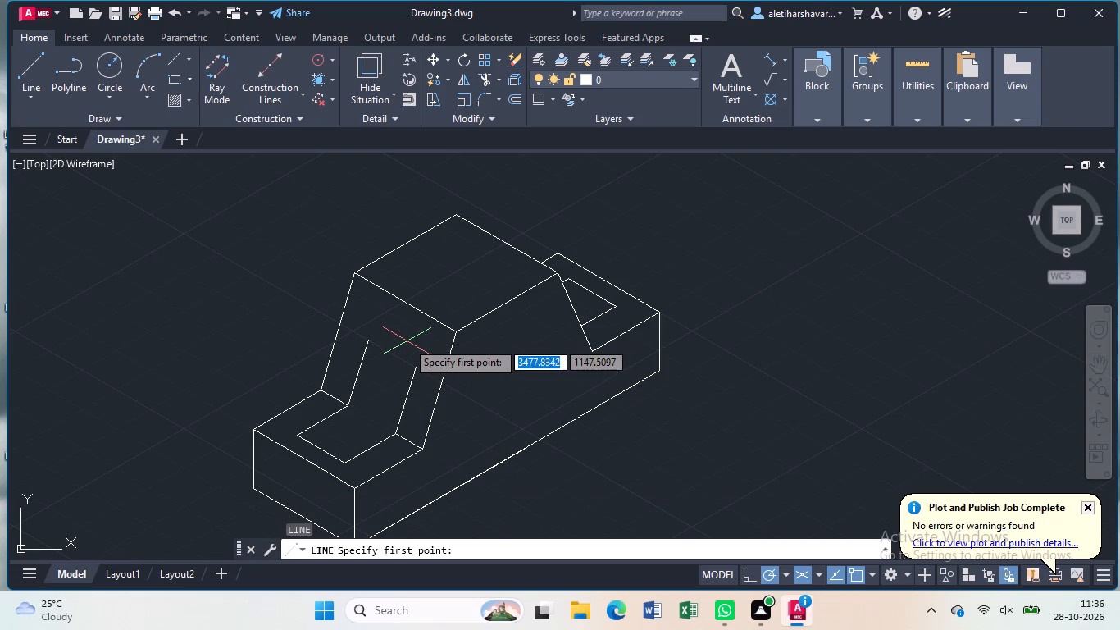
pyautogui.click(372, 341)
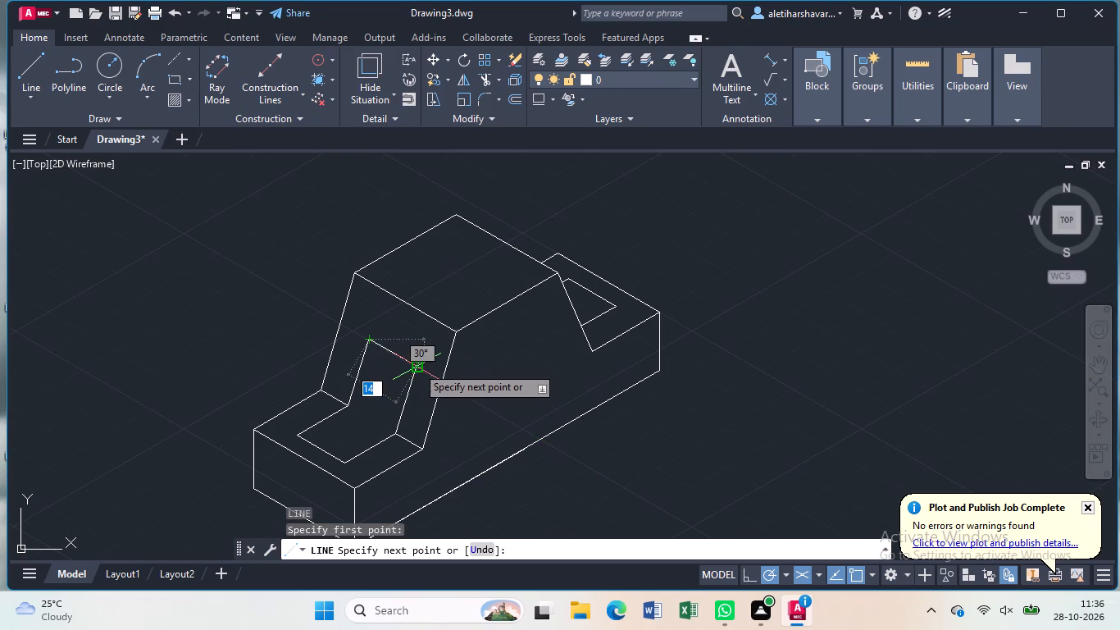
pyautogui.click(417, 366)
pyautogui.press('Escape')
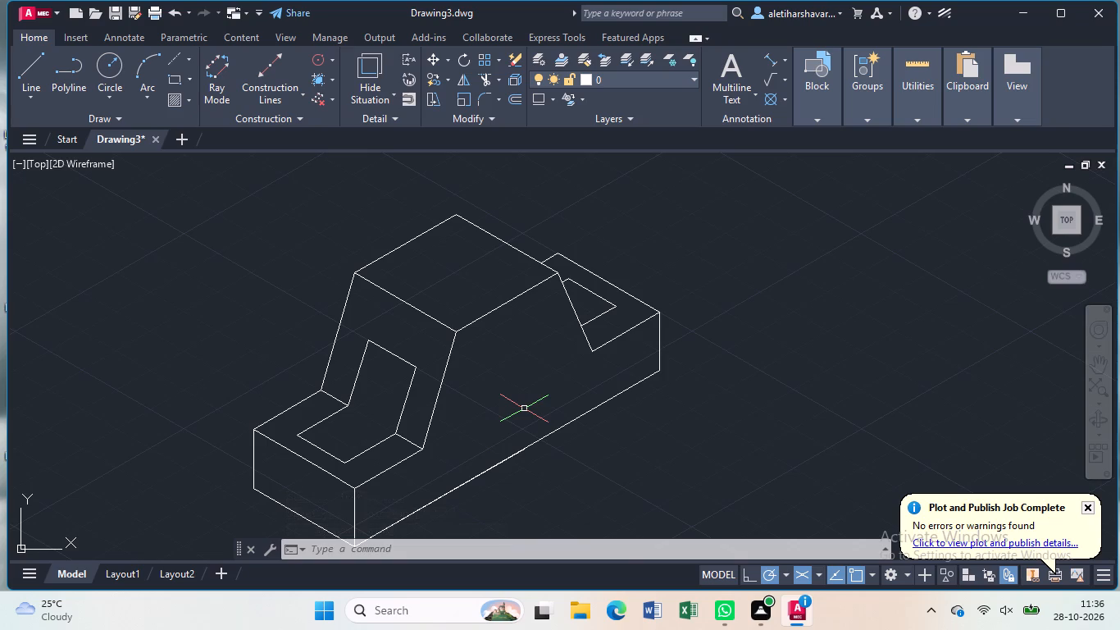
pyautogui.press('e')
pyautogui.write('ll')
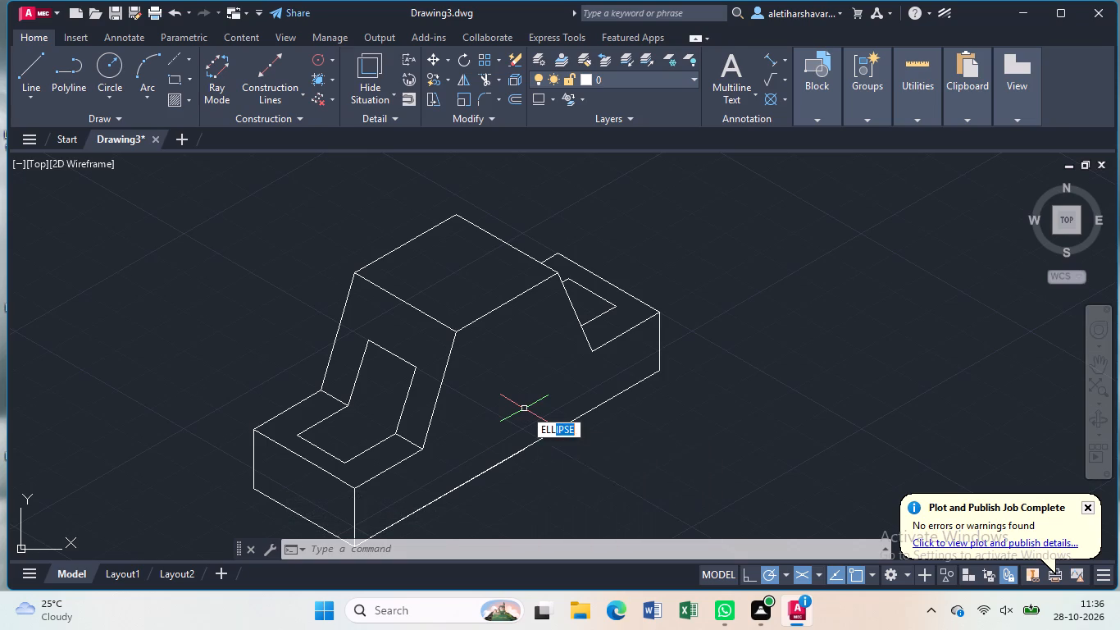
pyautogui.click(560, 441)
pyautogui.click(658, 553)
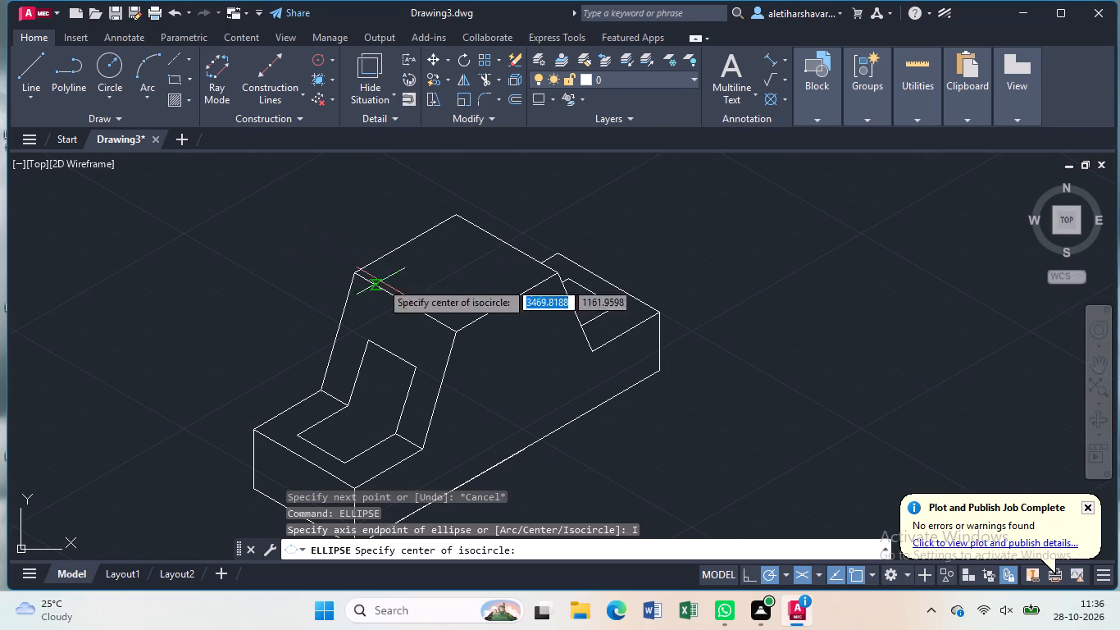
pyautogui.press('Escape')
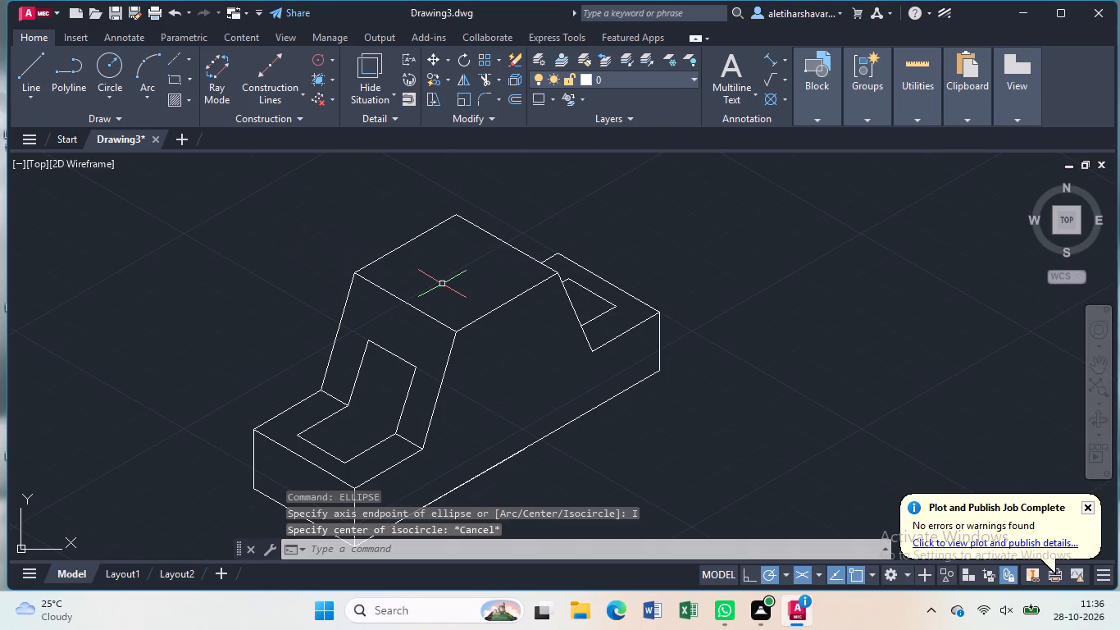
# Draw a construction line across the centre feature's top face, joining the midpoints of its two longer-direction edges.
pyautogui.press('l')
pyautogui.press('Return')
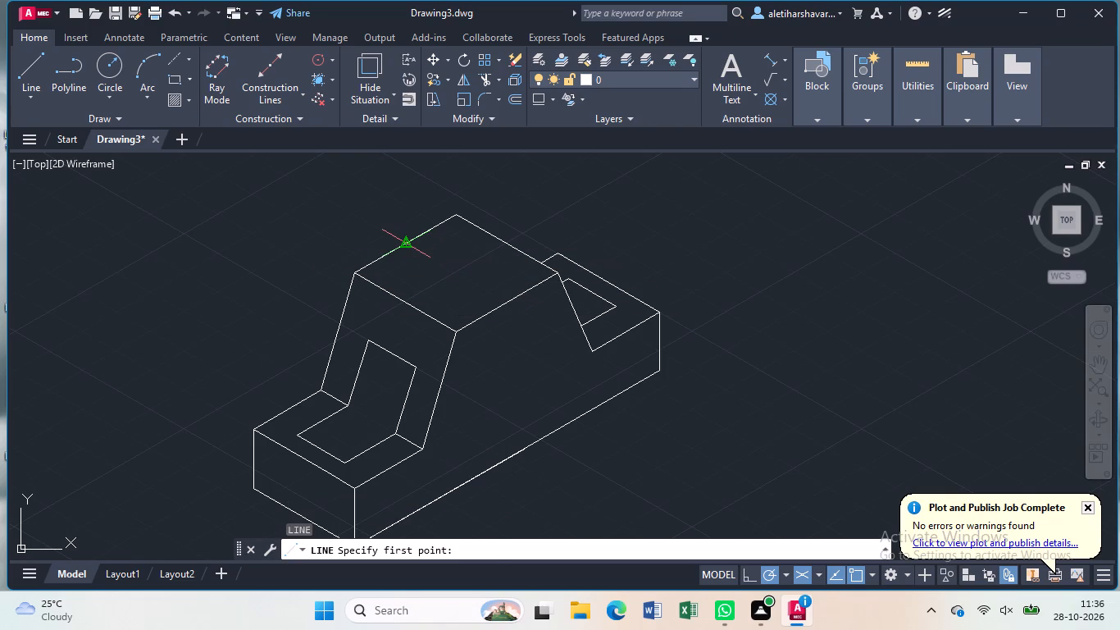
pyautogui.click(409, 240)
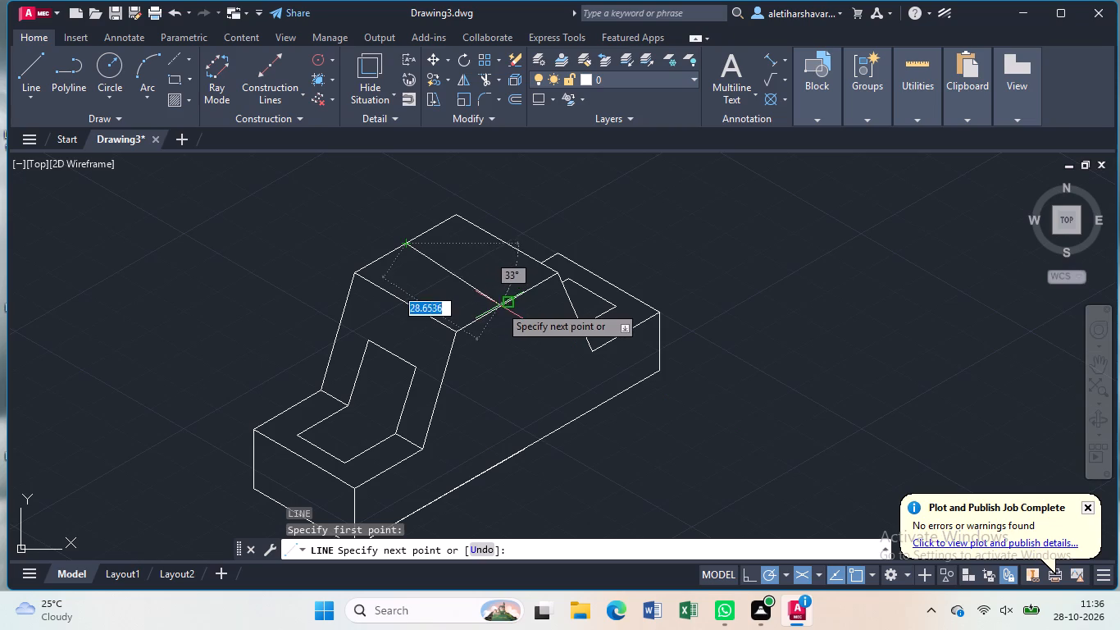
pyautogui.click(503, 307)
pyautogui.press('Escape')
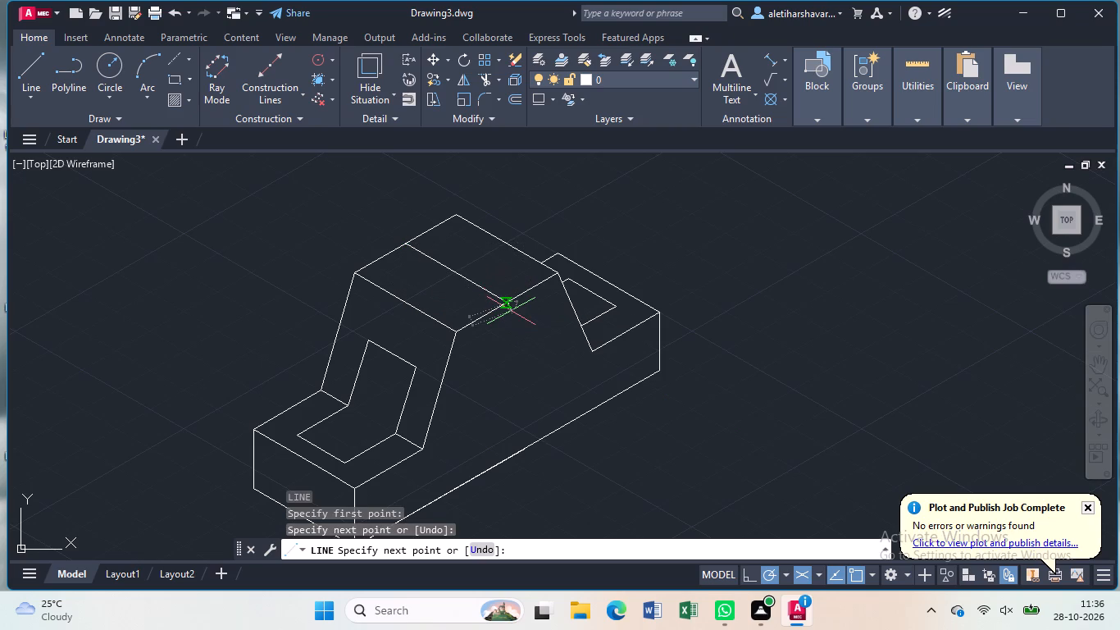
# Draw an isocircle of radius 7 on the top face, centred on the construction line's midpoint.
pyautogui.write('ell')
pyautogui.click(562, 346)
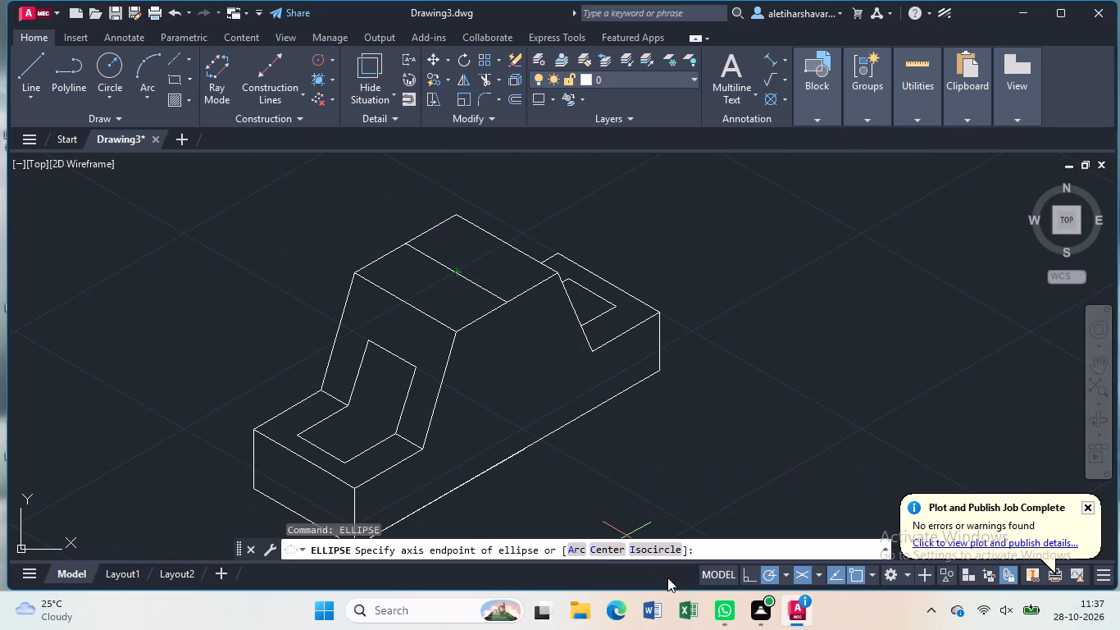
pyautogui.click(665, 551)
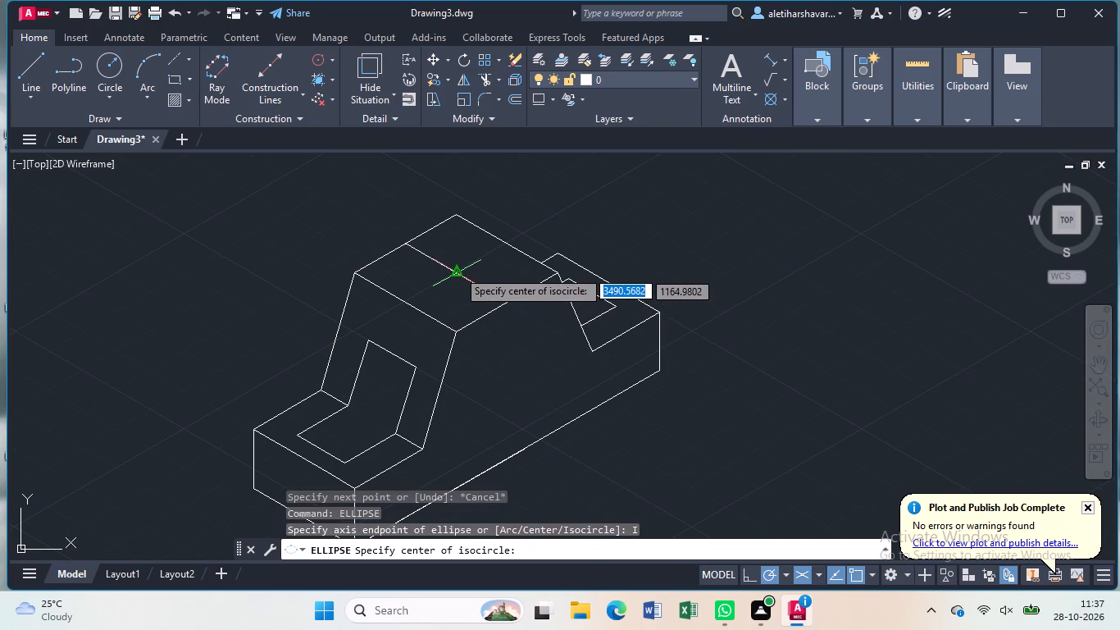
pyautogui.click(458, 270)
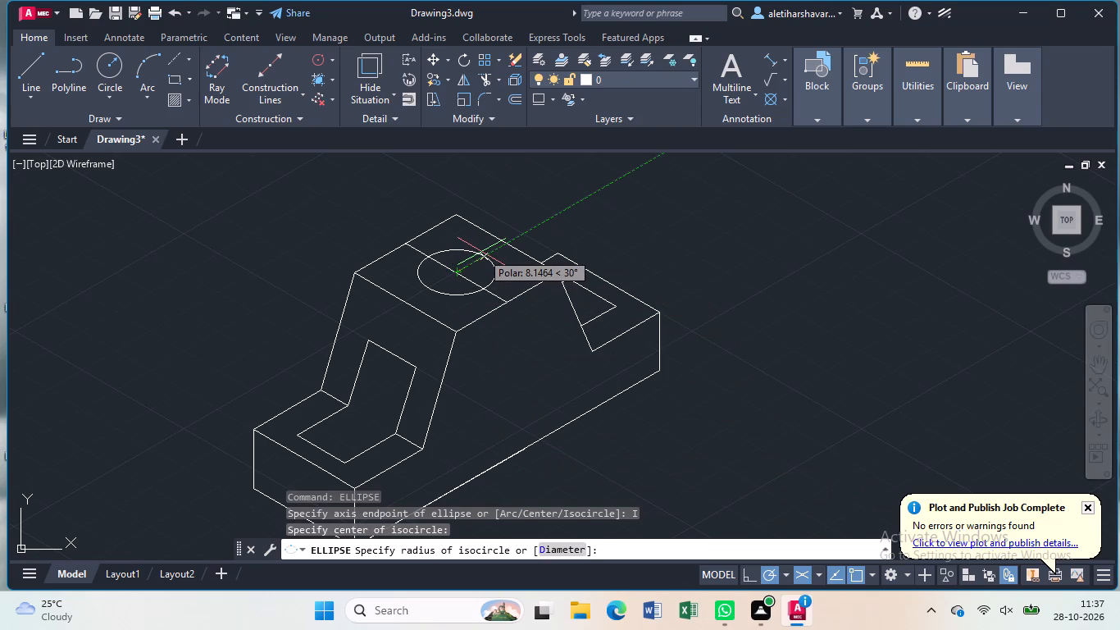
pyautogui.press('7')
pyautogui.press('Return')
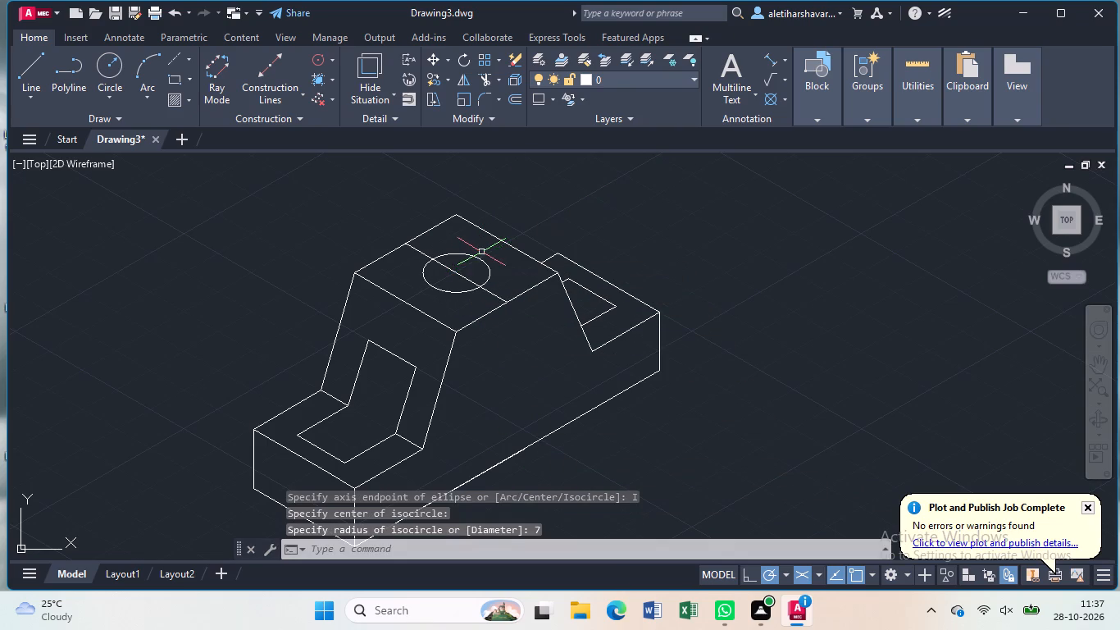
# Delete the construction line running through the top-face isocircle.
pyautogui.click(496, 294)
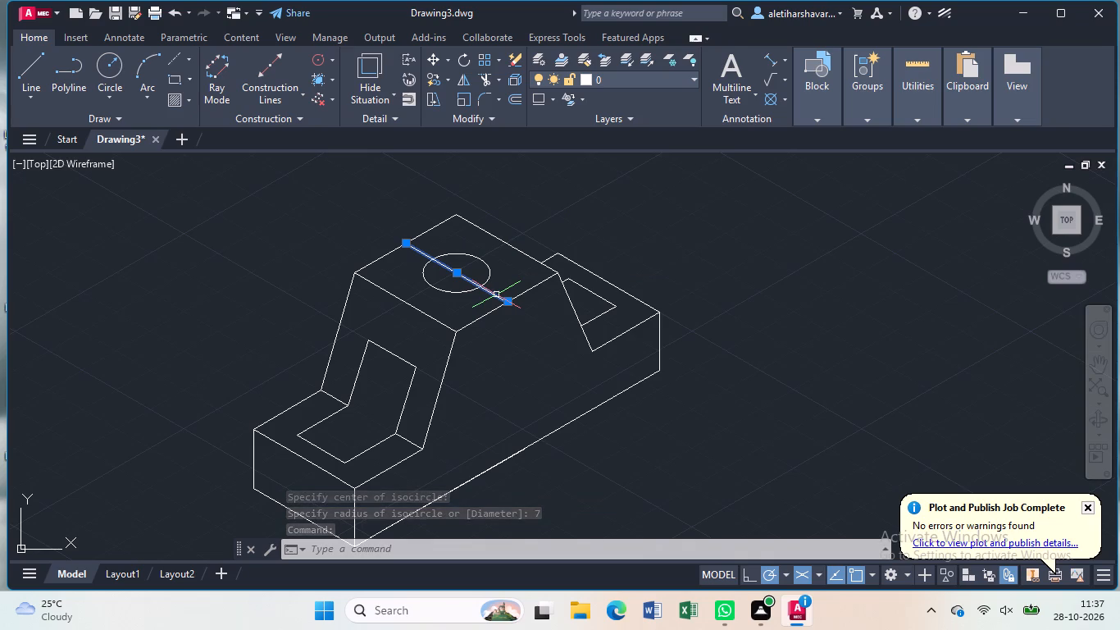
pyautogui.press('Delete')
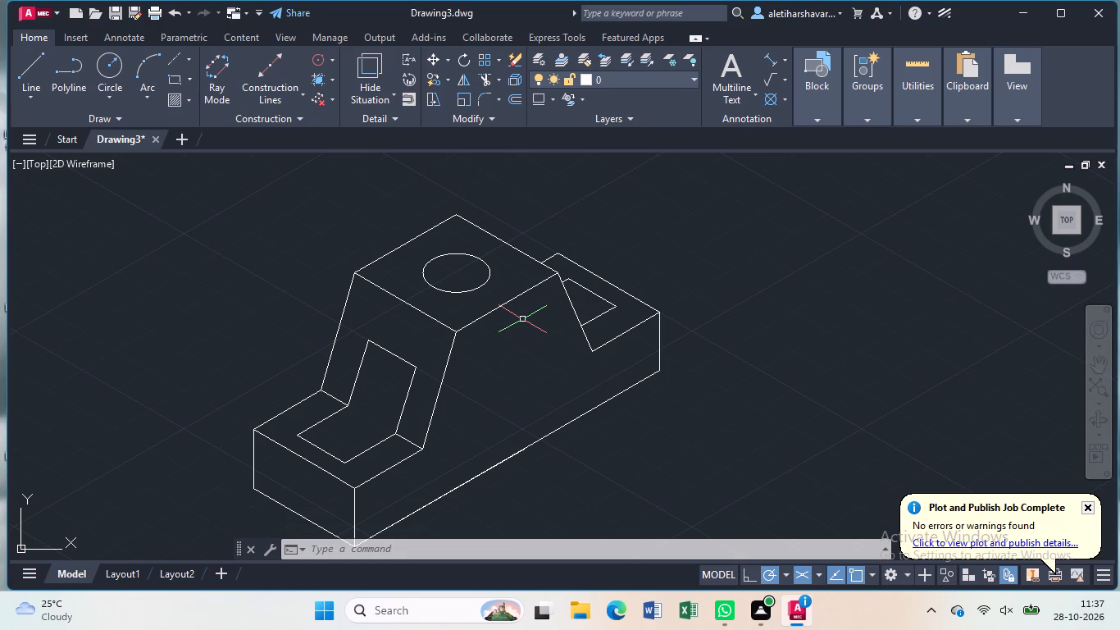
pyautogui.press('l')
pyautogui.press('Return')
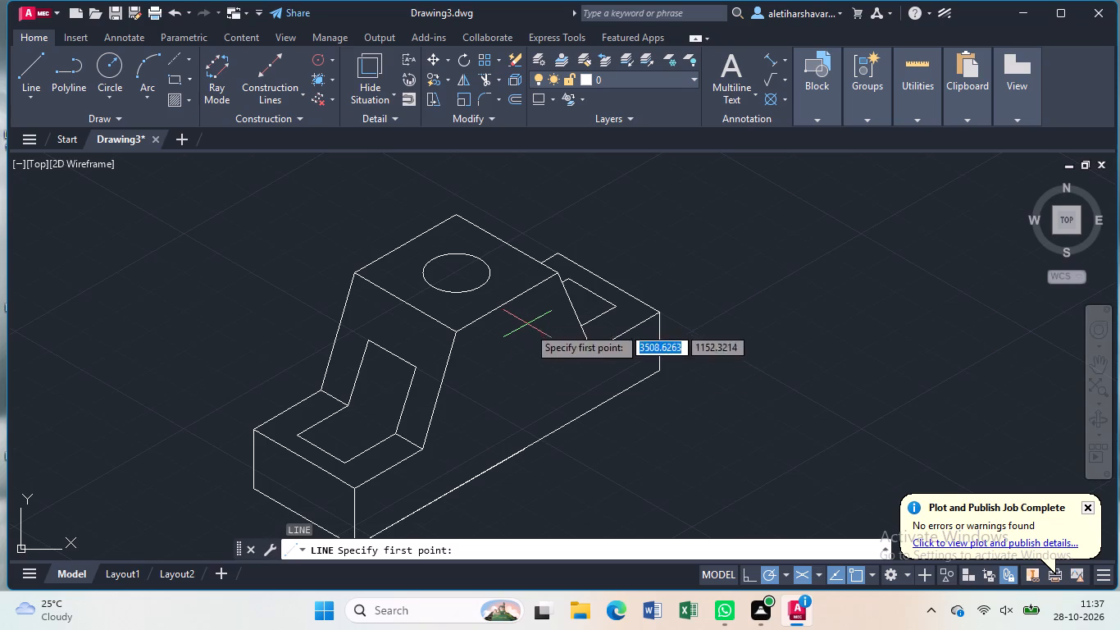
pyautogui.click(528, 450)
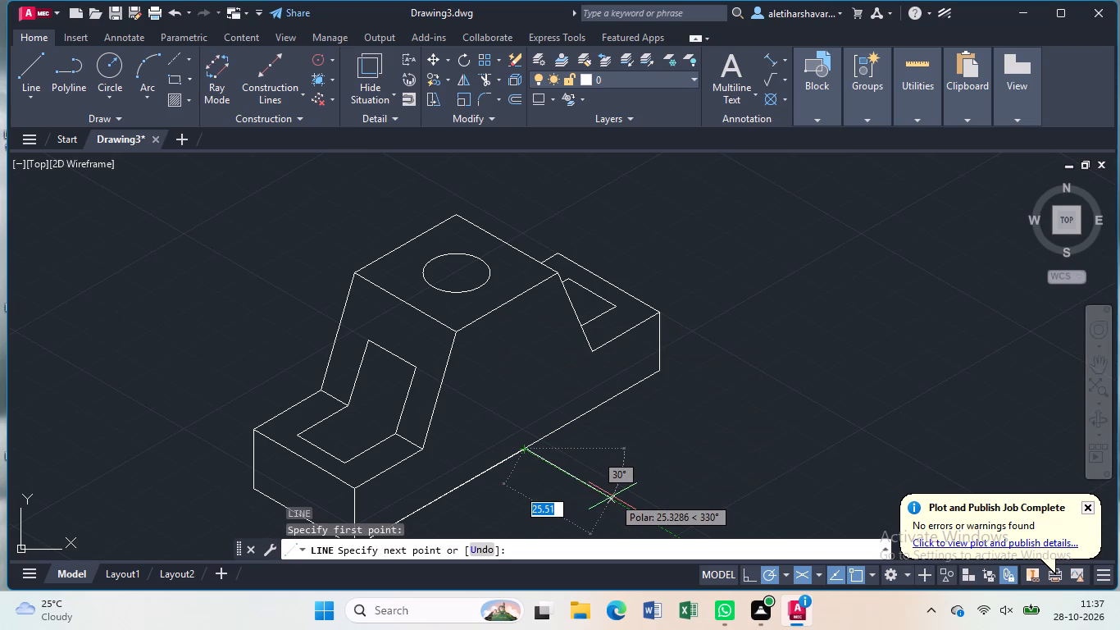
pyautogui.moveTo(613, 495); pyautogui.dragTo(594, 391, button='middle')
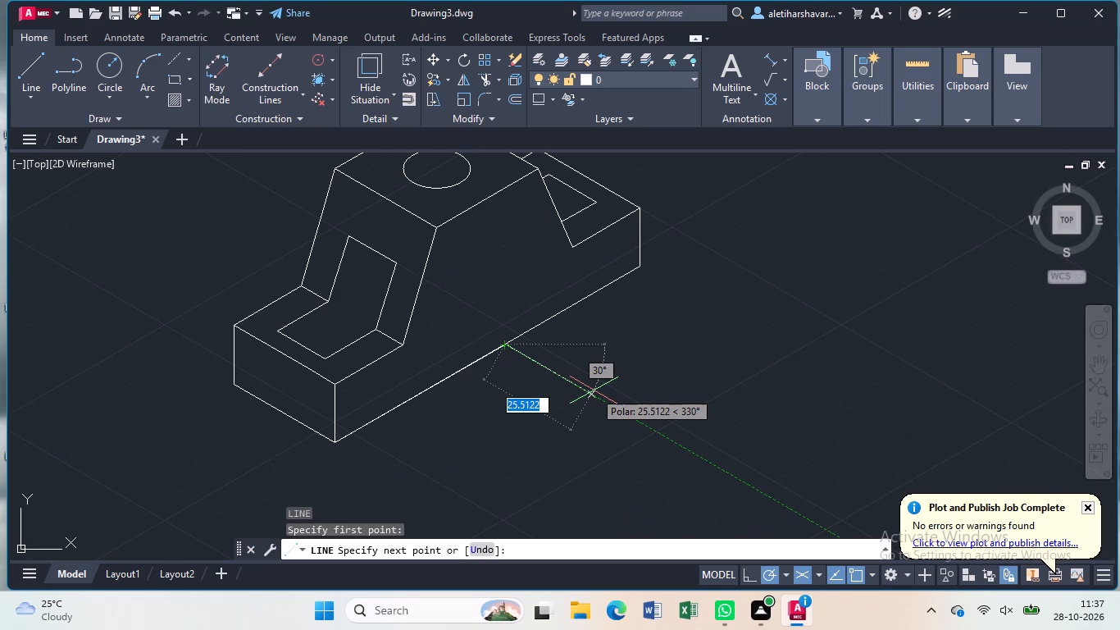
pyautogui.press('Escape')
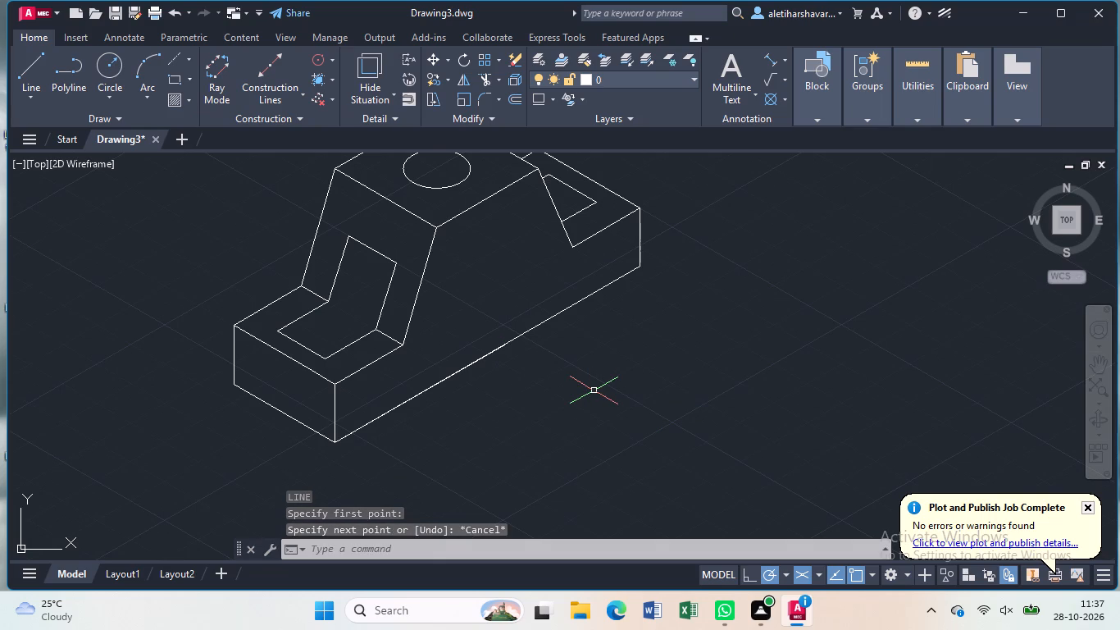
# From the far end of the block's long bottom edge, draw a 45-unit line along it at 210°, continuing outward 12 units at 330°.
pyautogui.press('l')
pyautogui.press('Return')
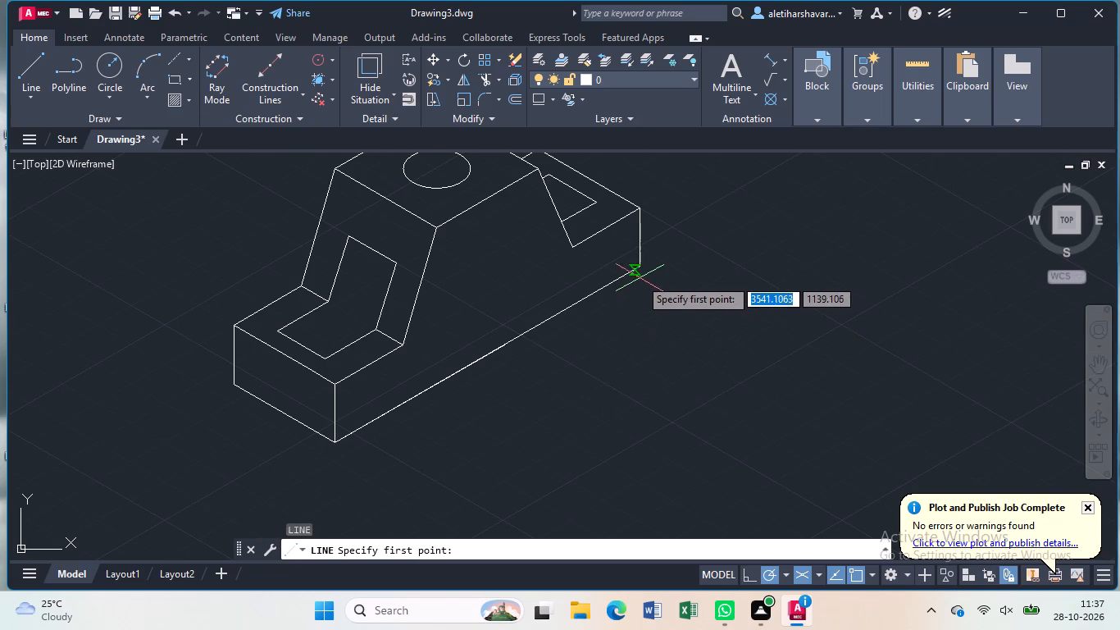
pyautogui.click(640, 263)
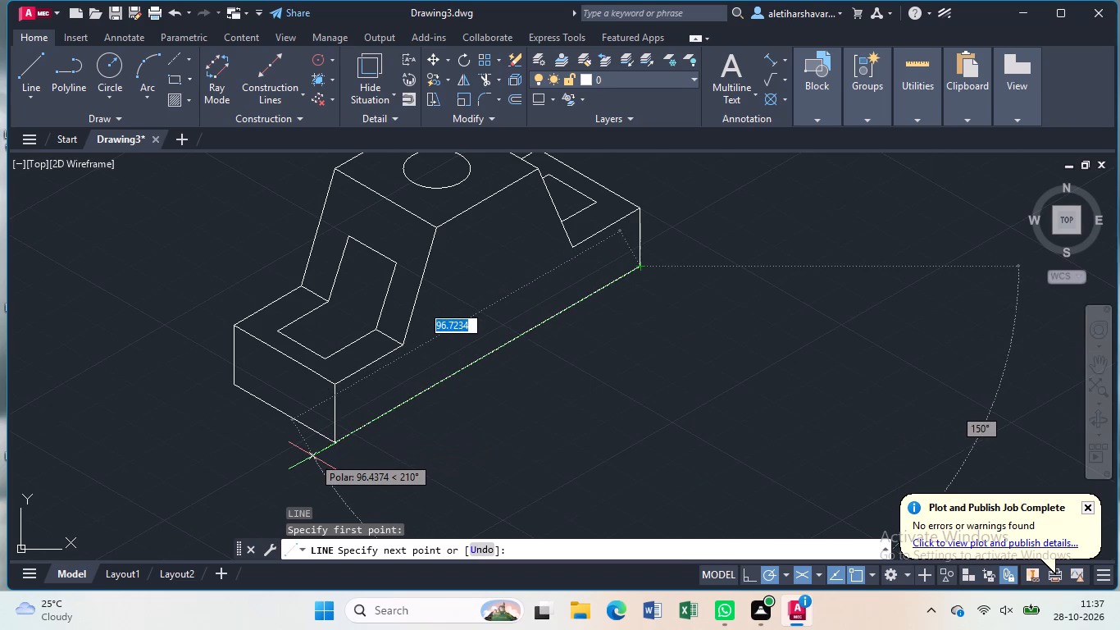
pyautogui.write('45')
pyautogui.press('Return')
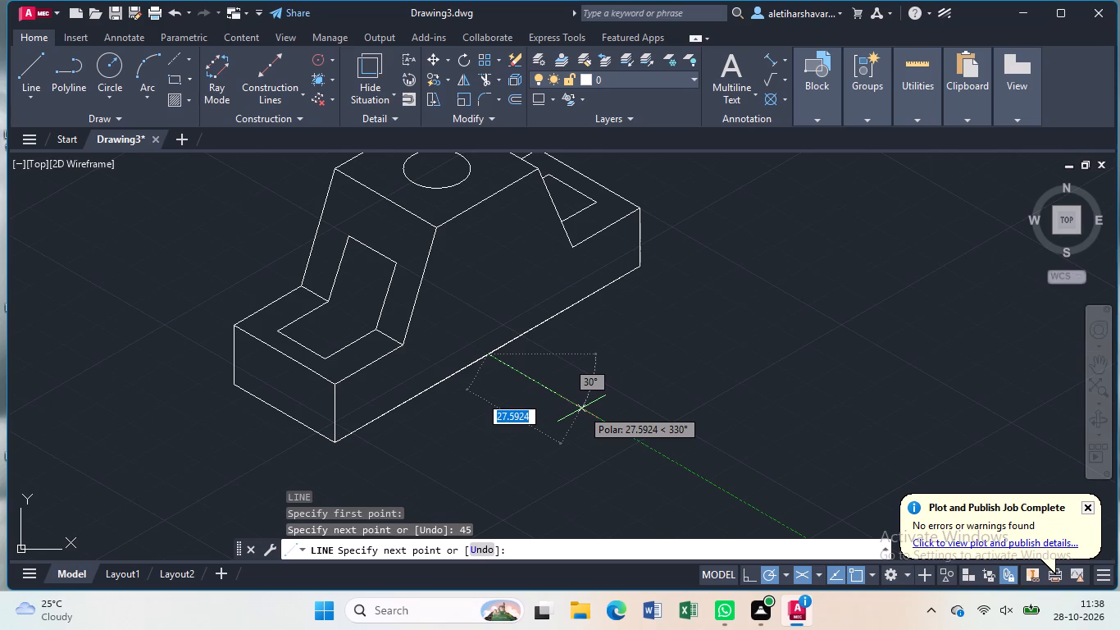
pyautogui.write('12')
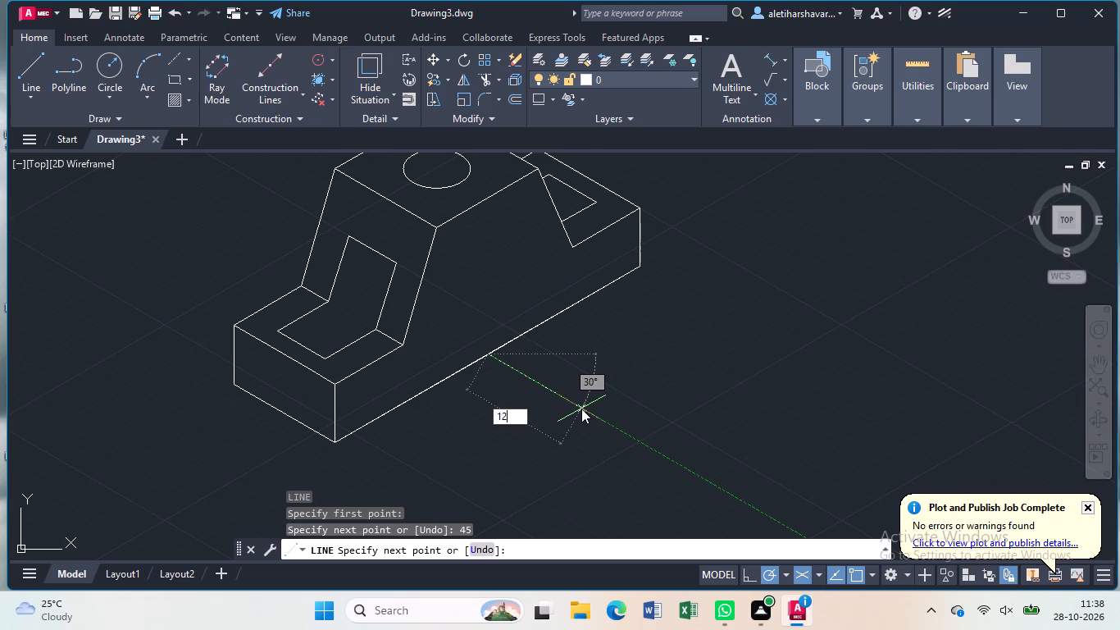
pyautogui.press('Return')
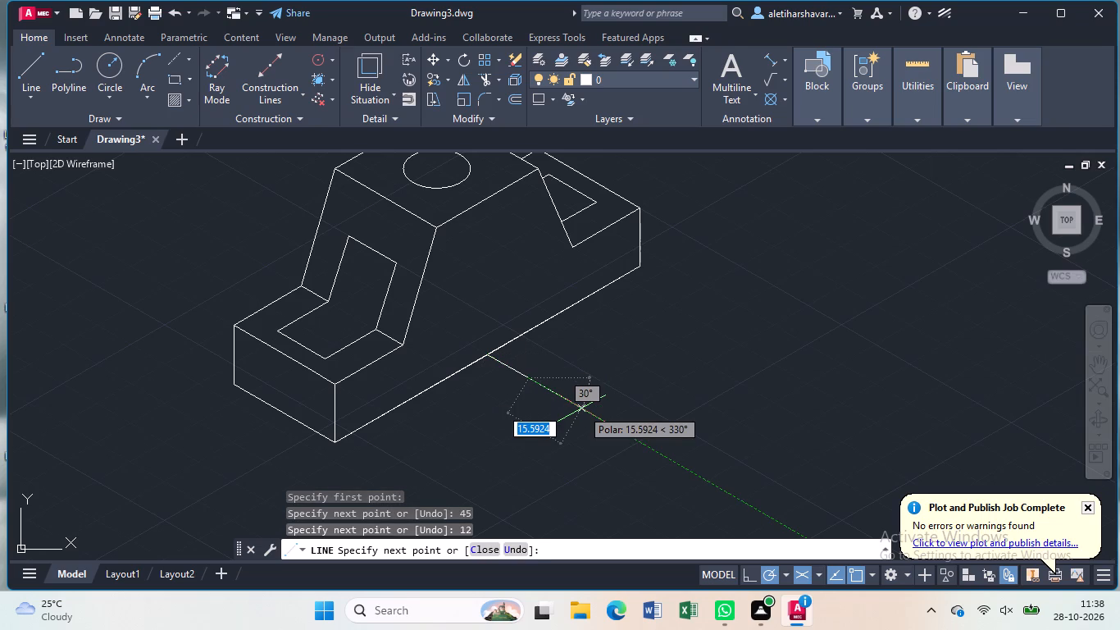
pyautogui.press('Escape')
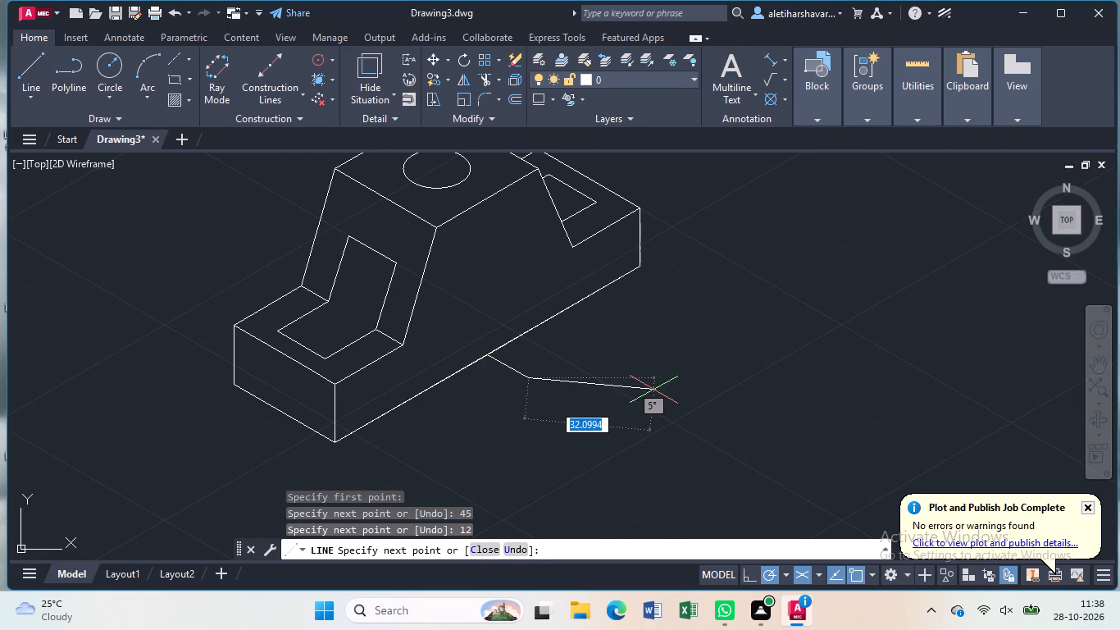
# Draw an isocircle of radius 15 centred on the outer end of the 12-unit line.
pyautogui.press('e')
pyautogui.write('ll')
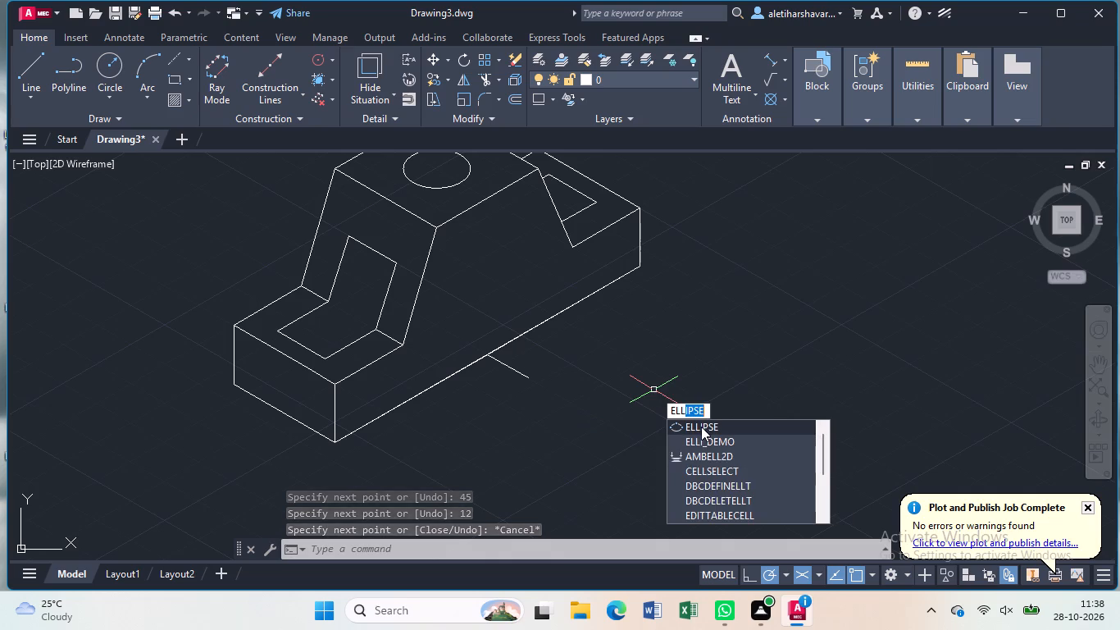
pyautogui.click(701, 427)
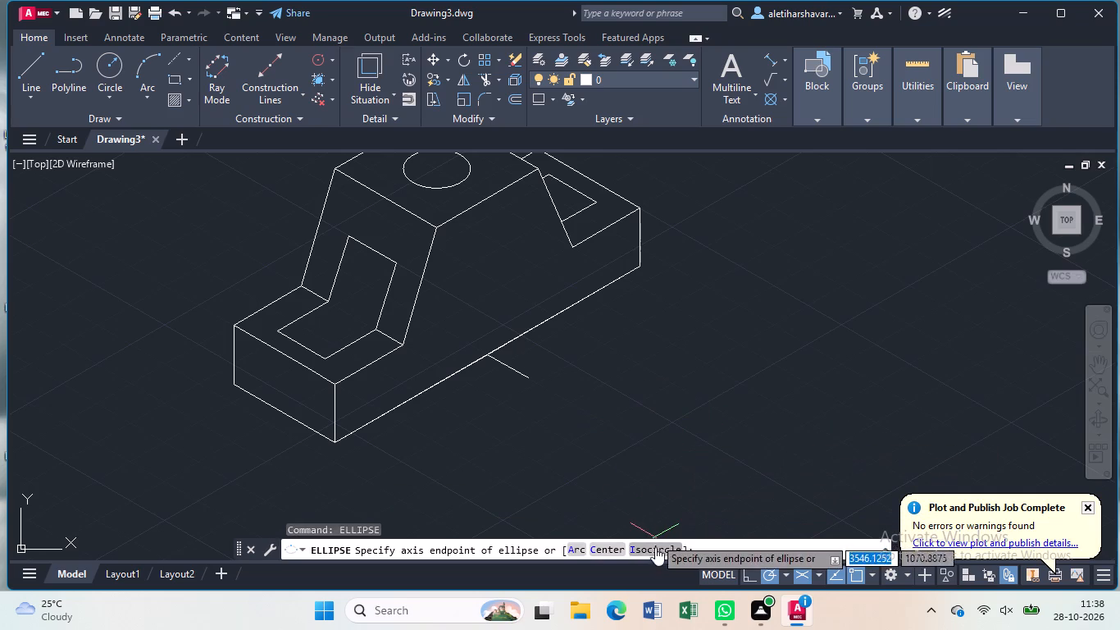
pyautogui.click(655, 552)
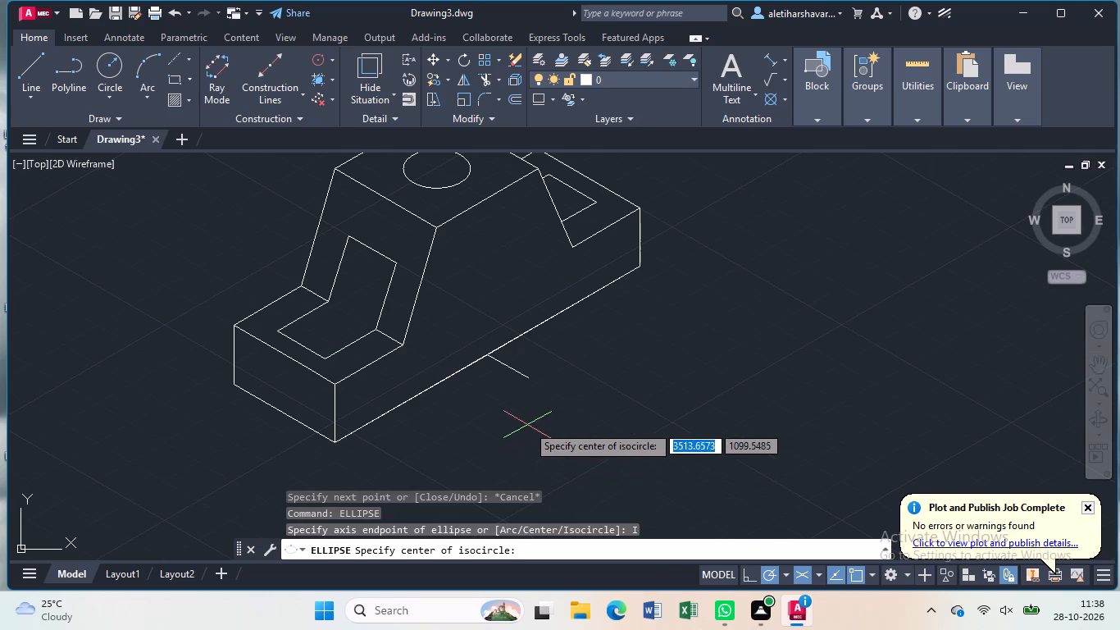
pyautogui.click(530, 377)
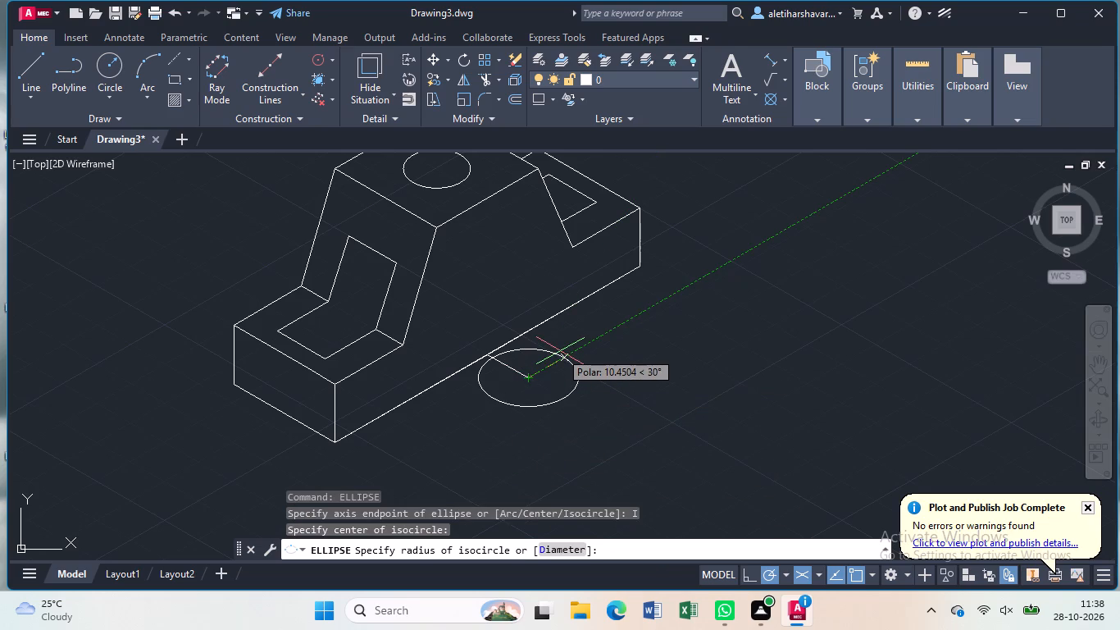
pyautogui.write('15')
pyautogui.press('Return')
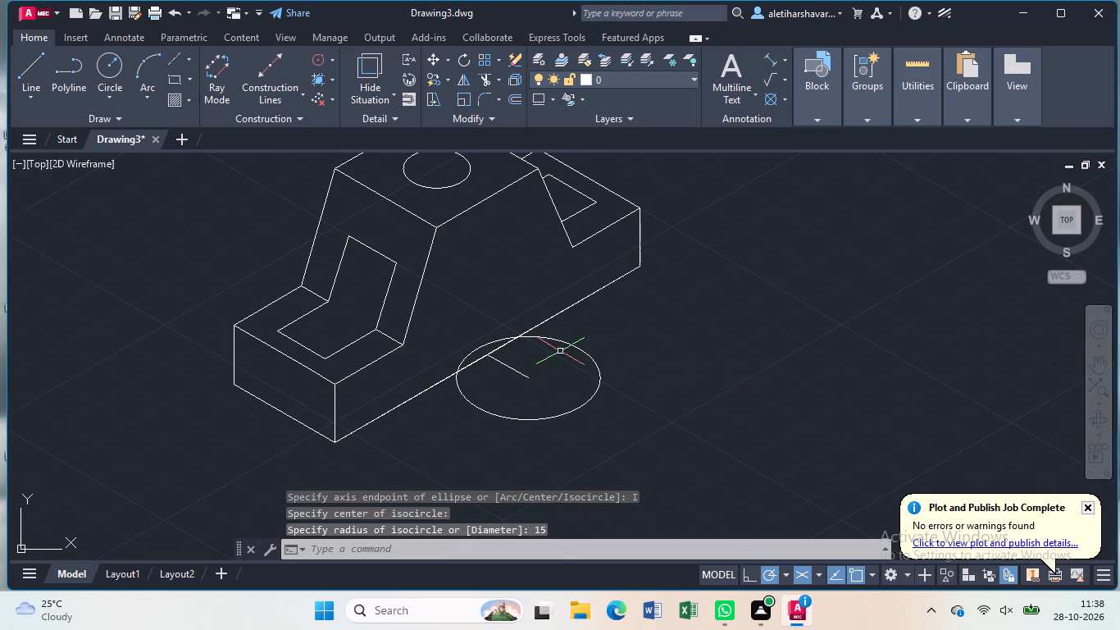
# Draw a concentric isocircle of radius 7 inside the radius-15 isocircle.
pyautogui.press('Return')
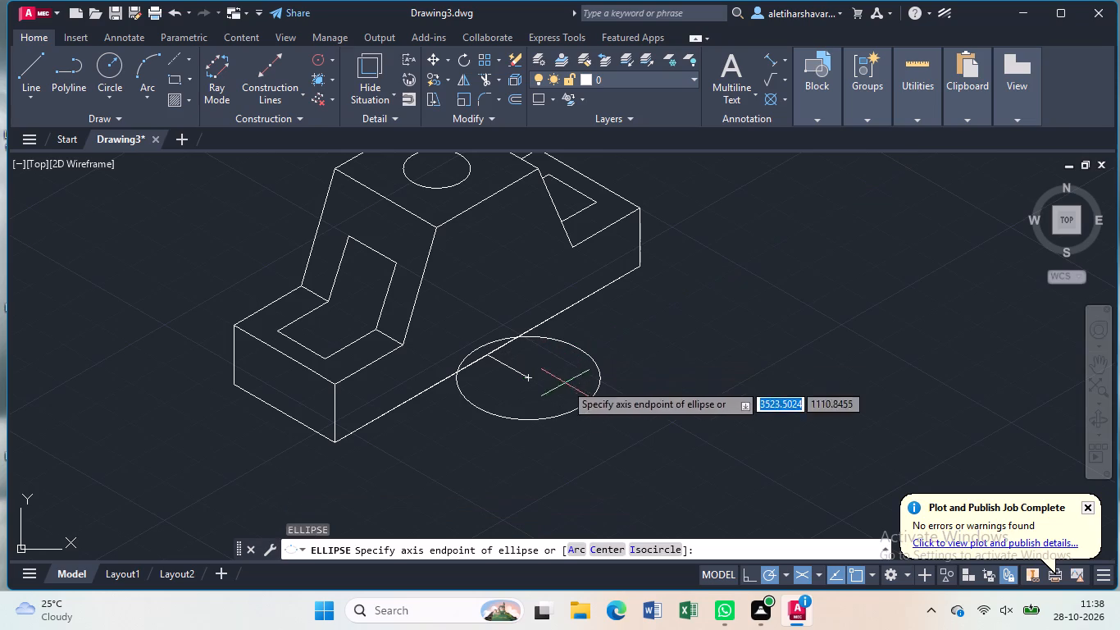
pyautogui.click(654, 550)
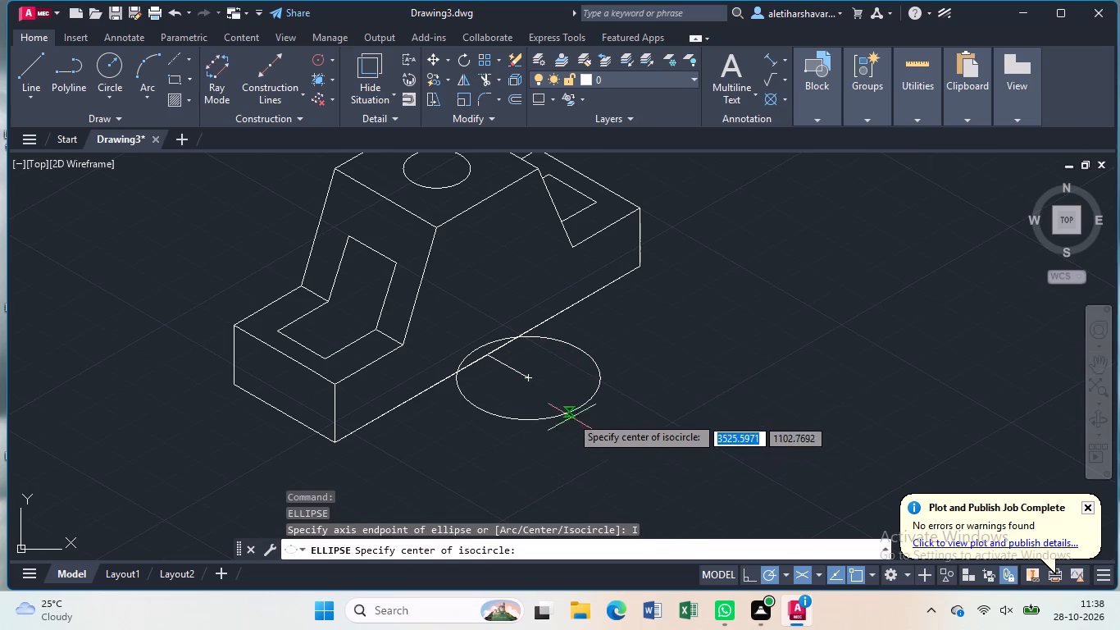
pyautogui.click(532, 376)
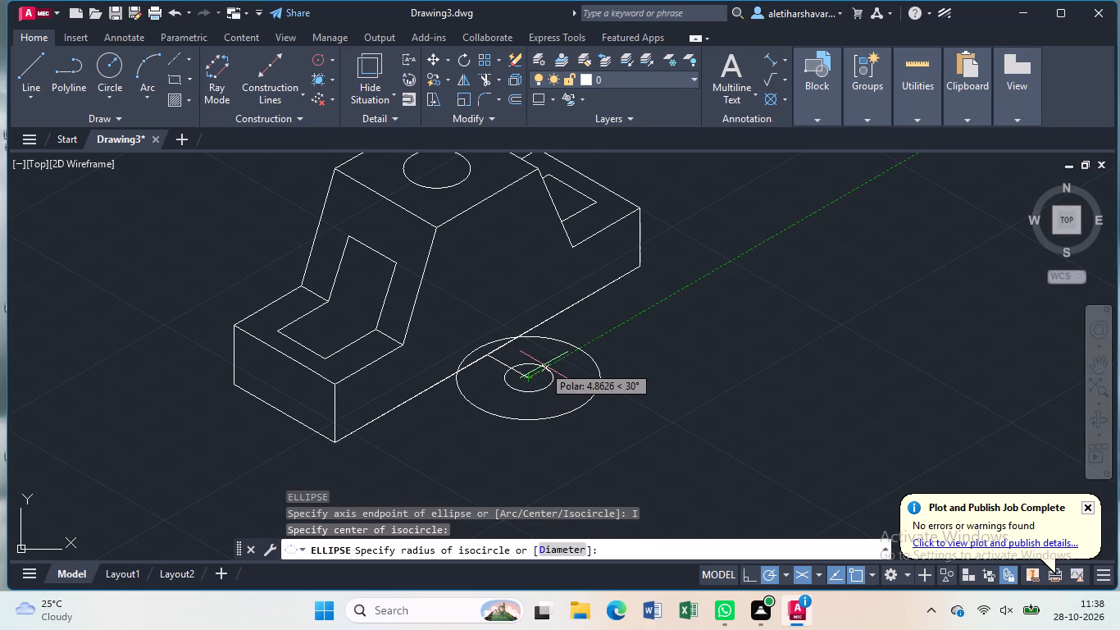
pyautogui.press('7')
pyautogui.press('Return')
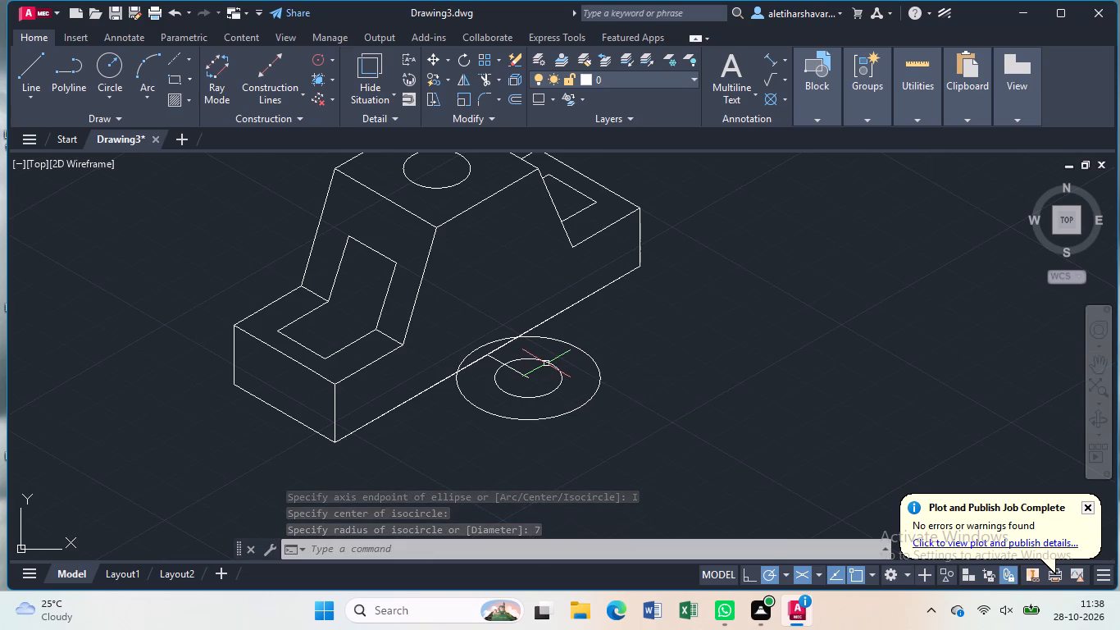
# Draw a line through the isocircles' shared centre, parallel to the block's long bottom edge and extending past the outer isocircle both ways.
pyautogui.press('l')
pyautogui.press('Return')
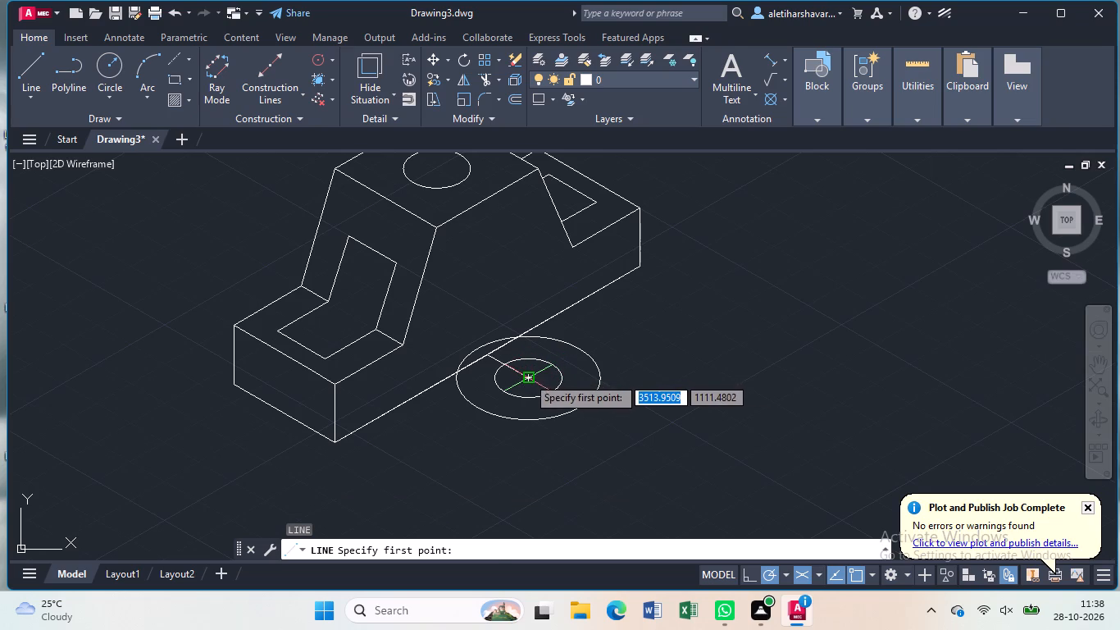
pyautogui.click(527, 377)
pyautogui.click(618, 325)
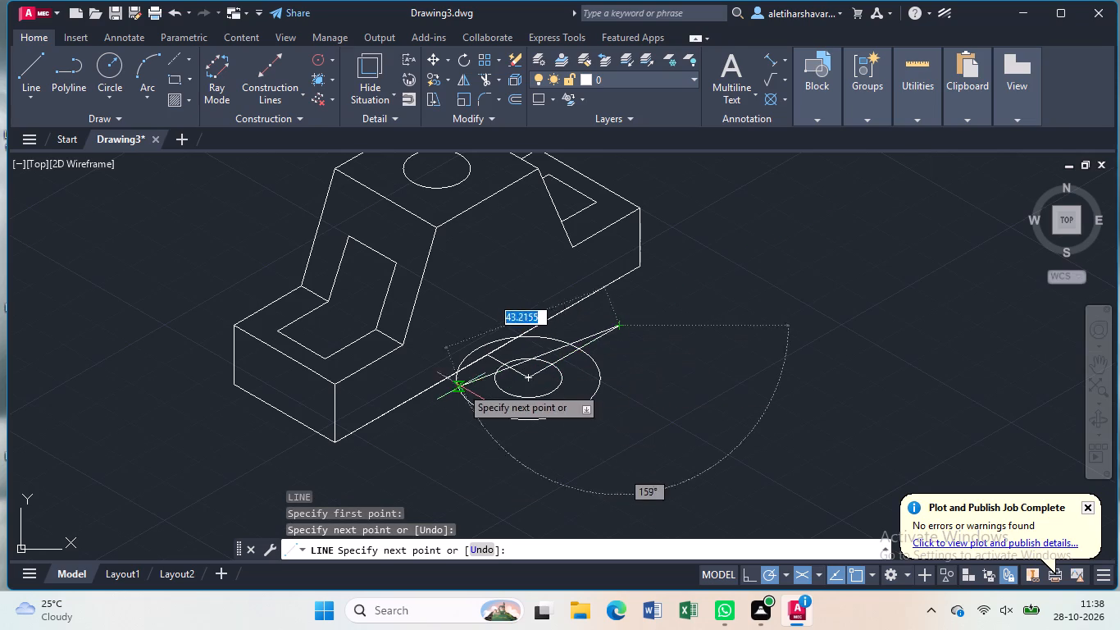
pyautogui.click(436, 429)
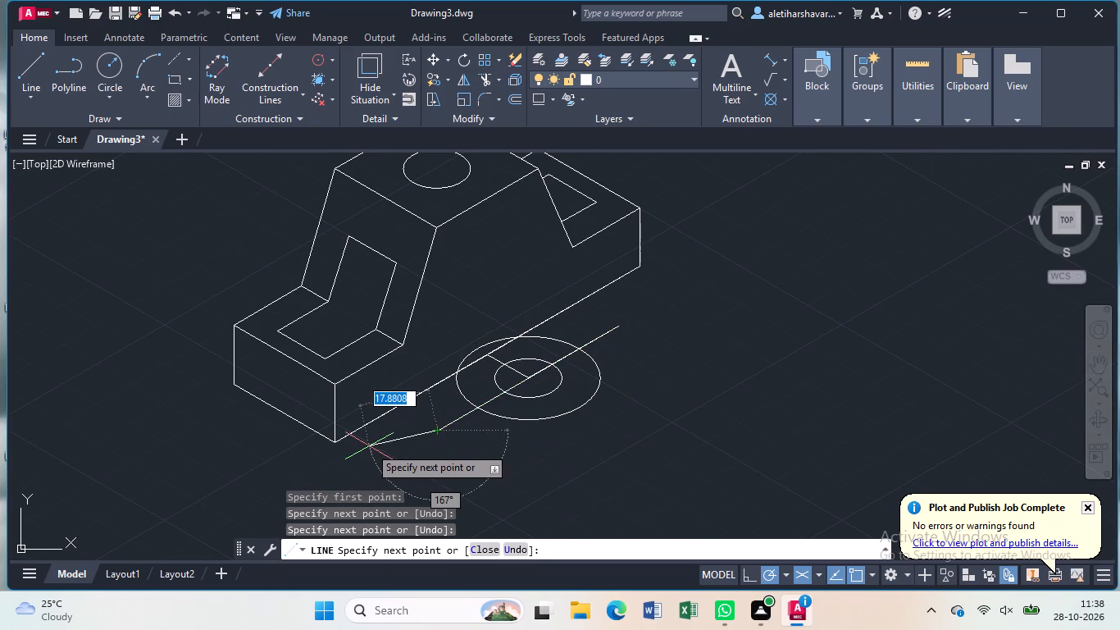
pyautogui.press('Escape')
# Trim the radius-15 isocircle to its outer half and cut off the centre line's ends beyond the arc.
pyautogui.write('tr')
pyautogui.press('Return')
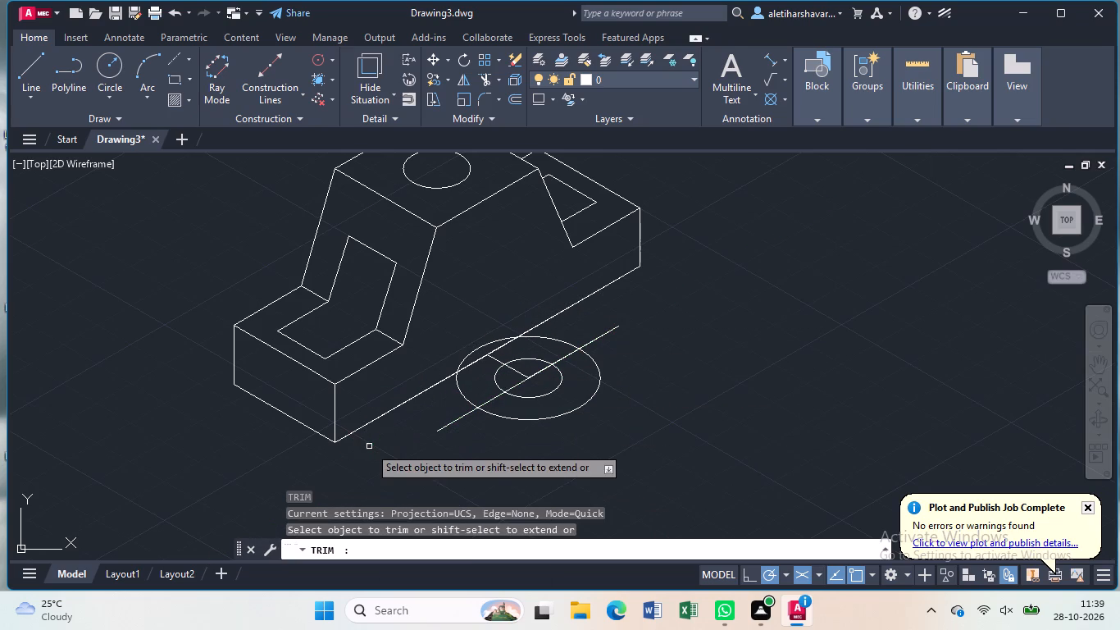
pyautogui.click(461, 395)
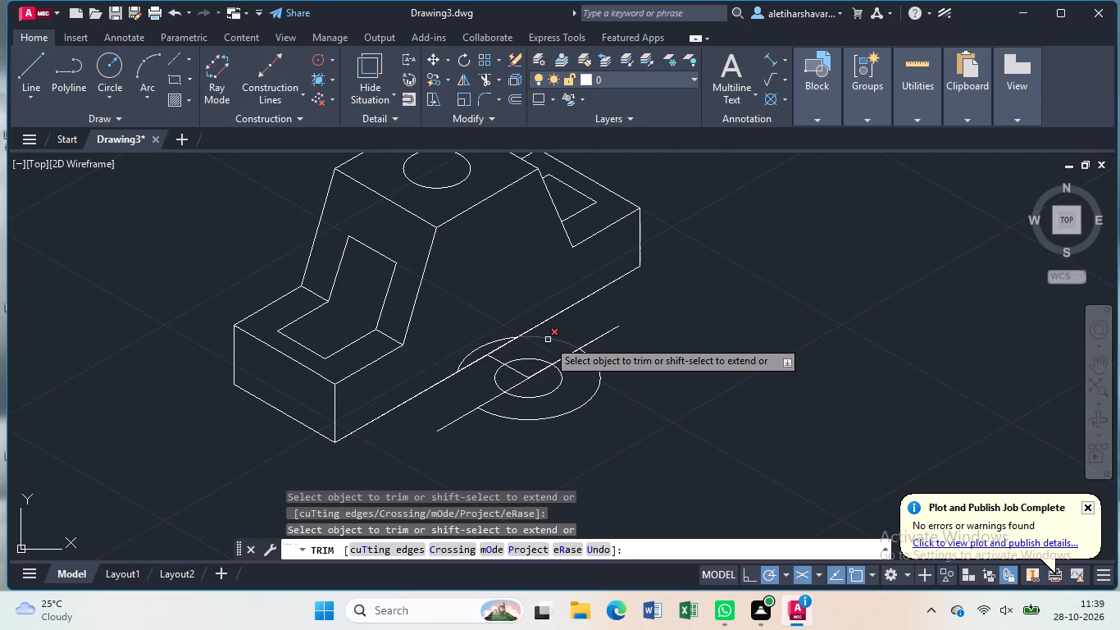
pyautogui.click(548, 340)
pyautogui.click(481, 345)
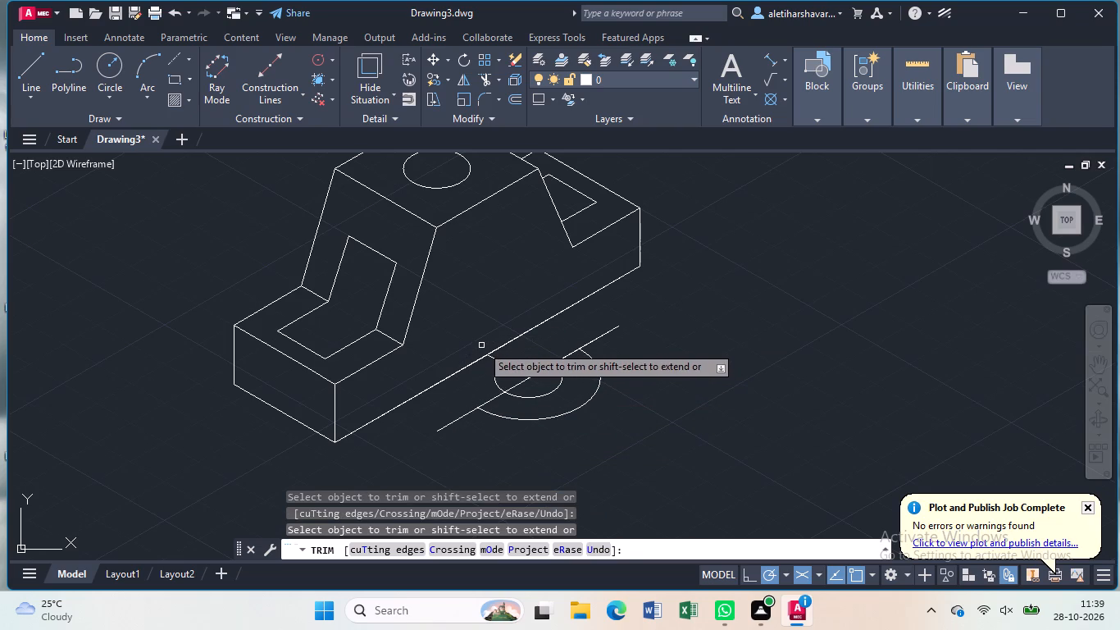
pyautogui.click(602, 336)
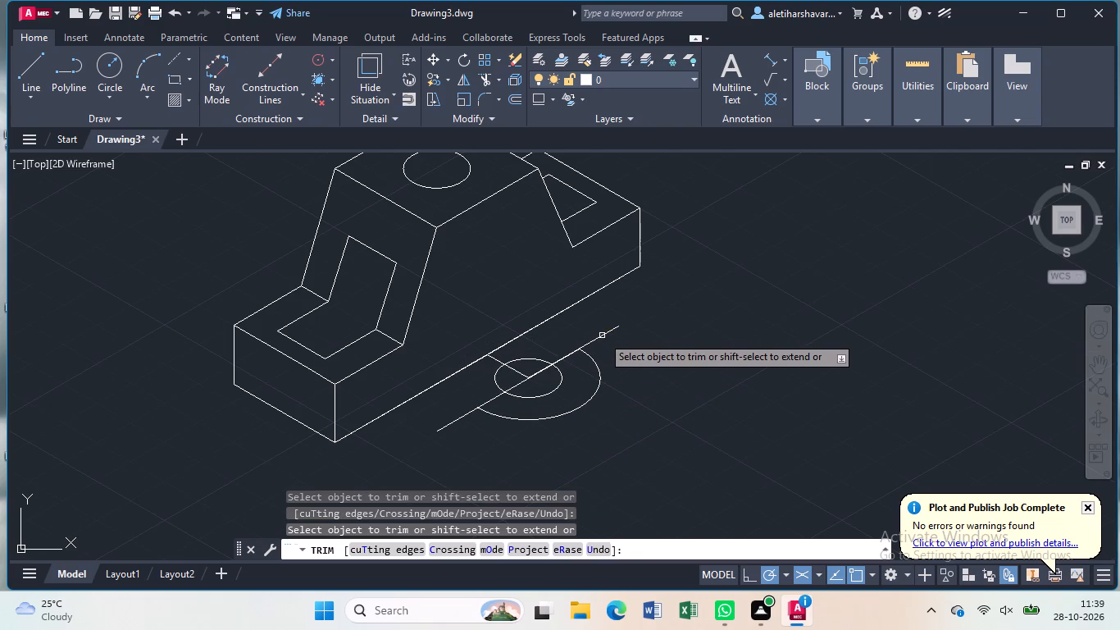
pyautogui.click(602, 336)
pyautogui.click(602, 336)
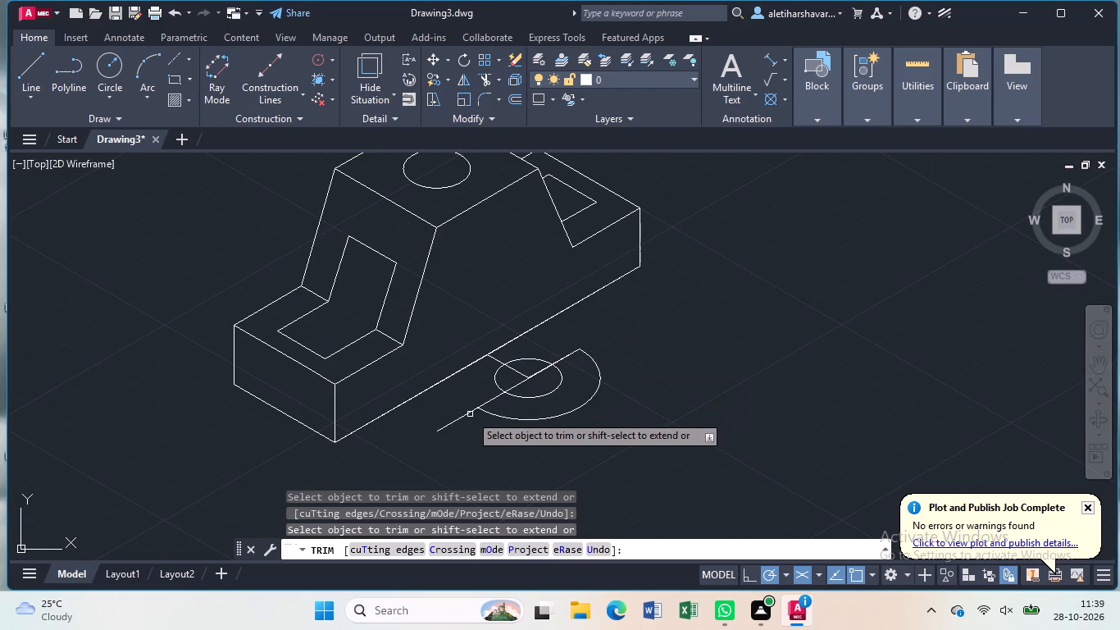
pyautogui.click(463, 416)
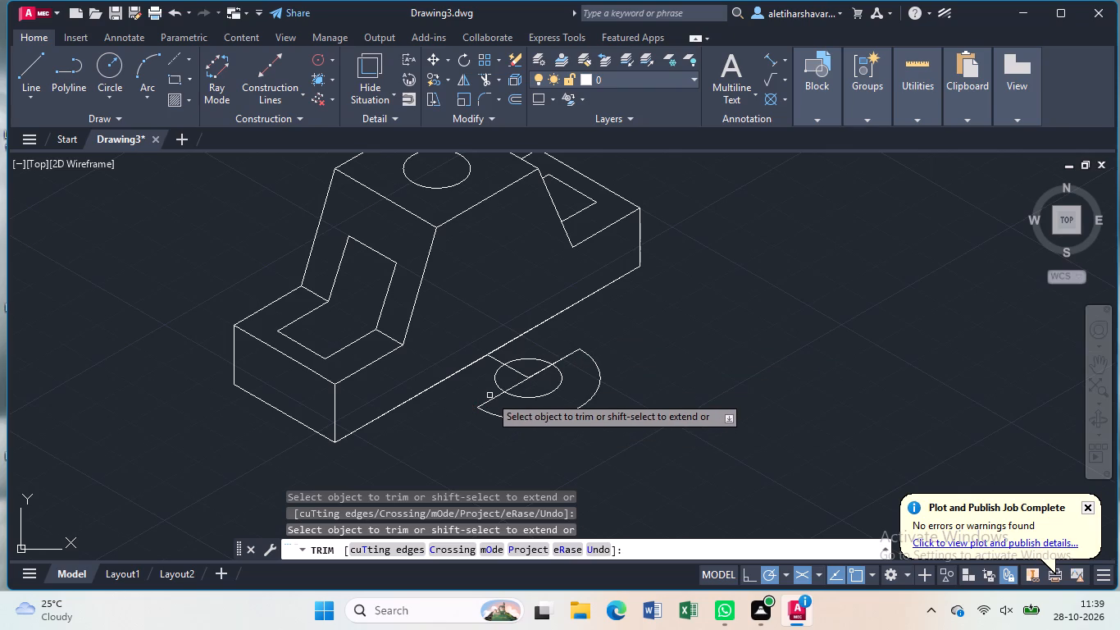
pyautogui.press('Escape')
# From each end of the outer arc, draw a line parallel to the 12-unit line, crossing the block's long bottom edge.
pyautogui.press('l')
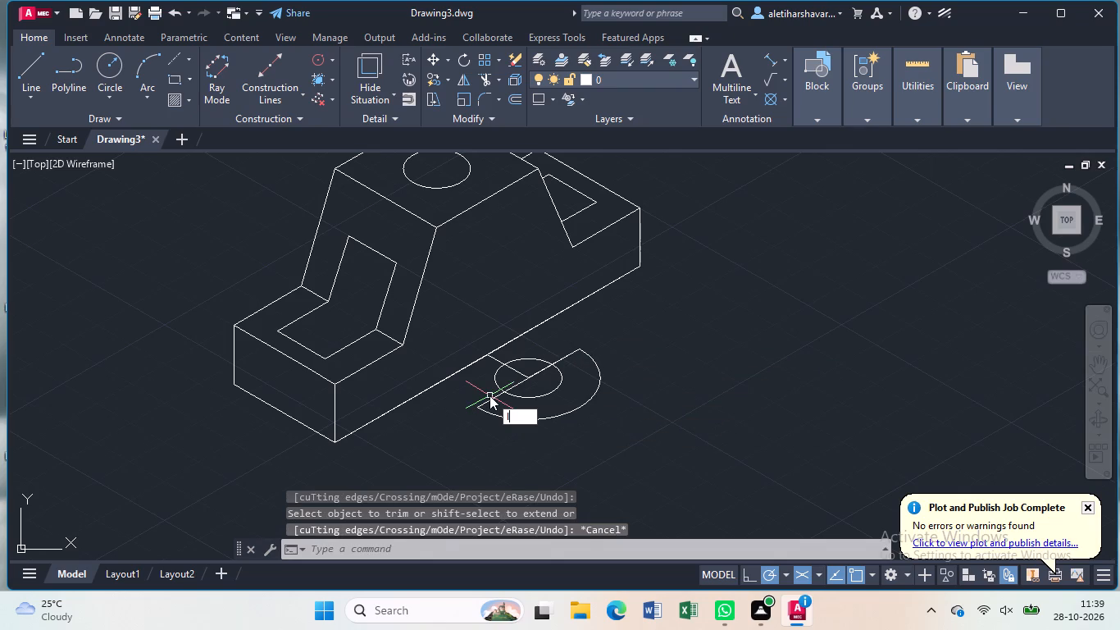
pyautogui.press('Return')
pyautogui.click(478, 405)
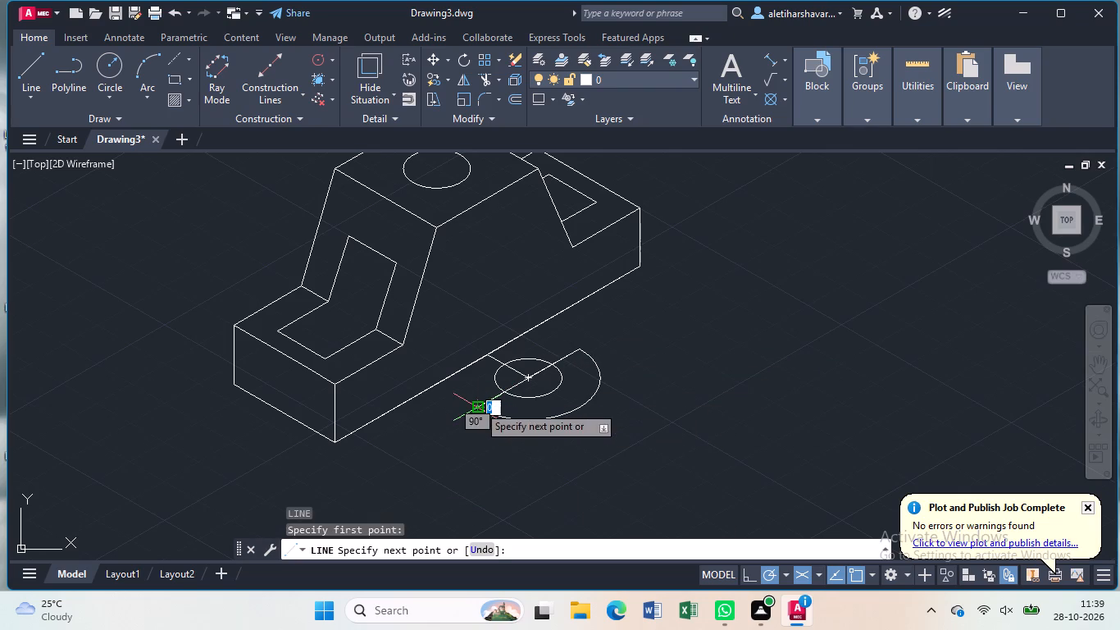
pyautogui.click(419, 367)
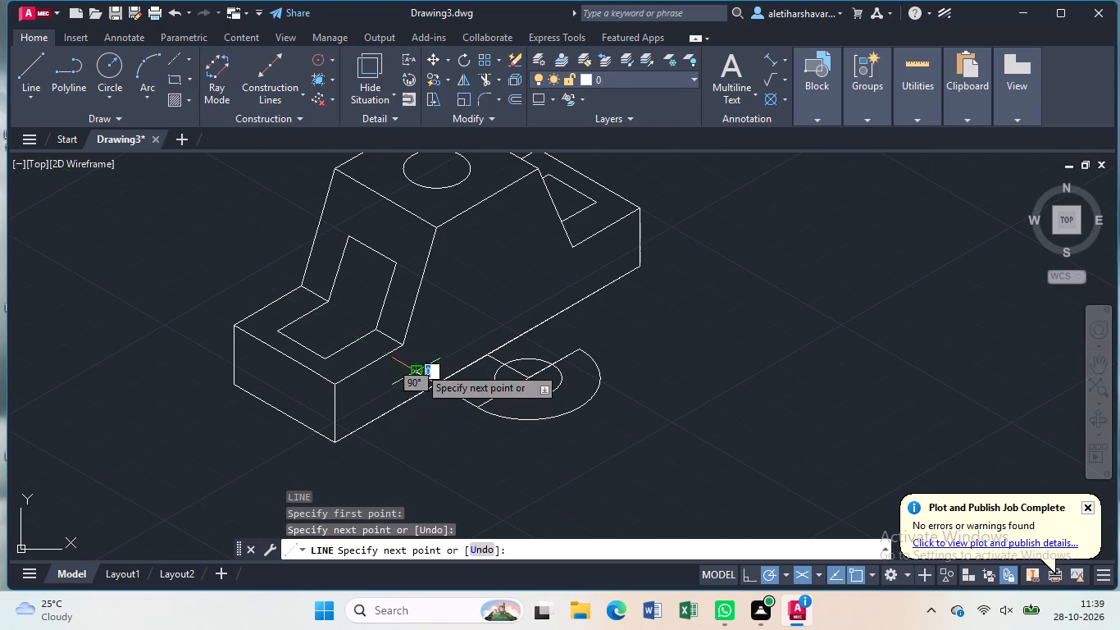
pyautogui.press('Escape')
pyautogui.press('Escape')
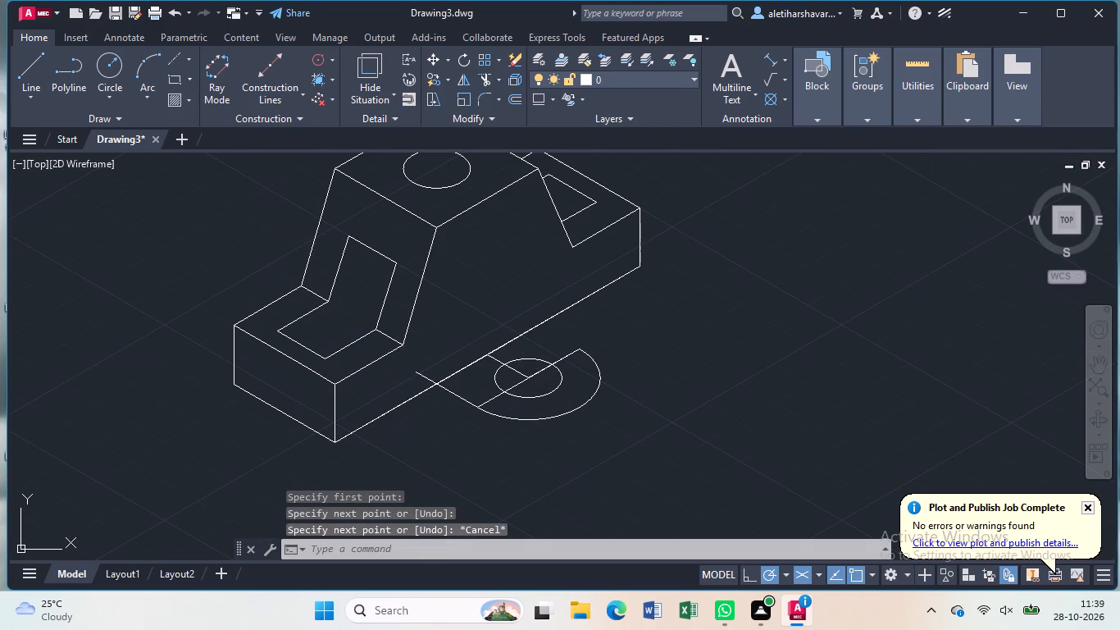
pyautogui.press('l')
pyautogui.press('Return')
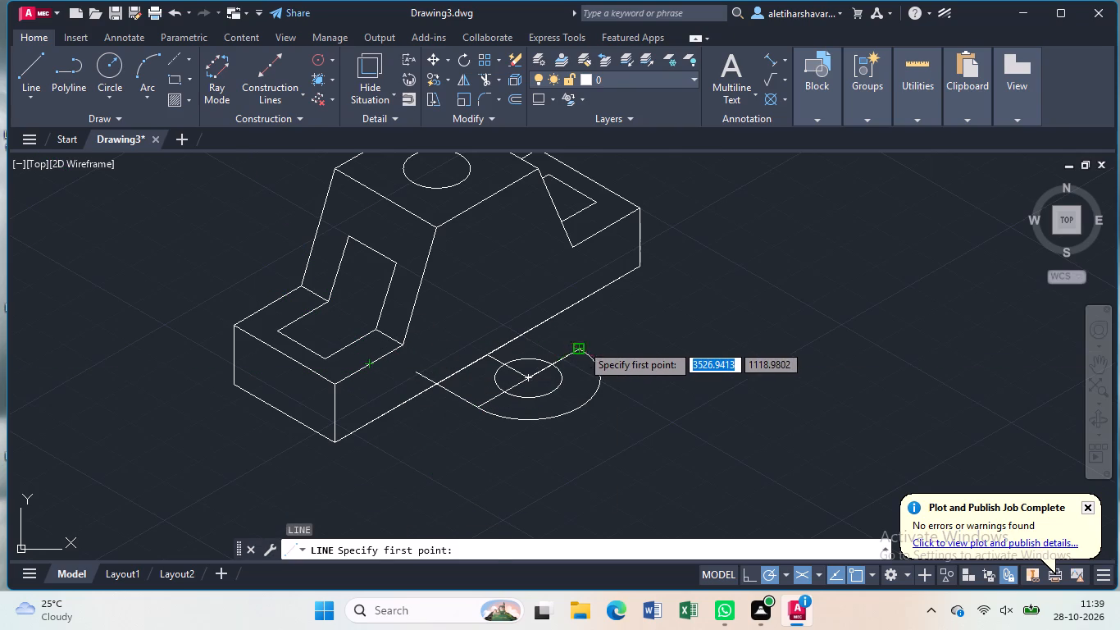
pyautogui.click(581, 344)
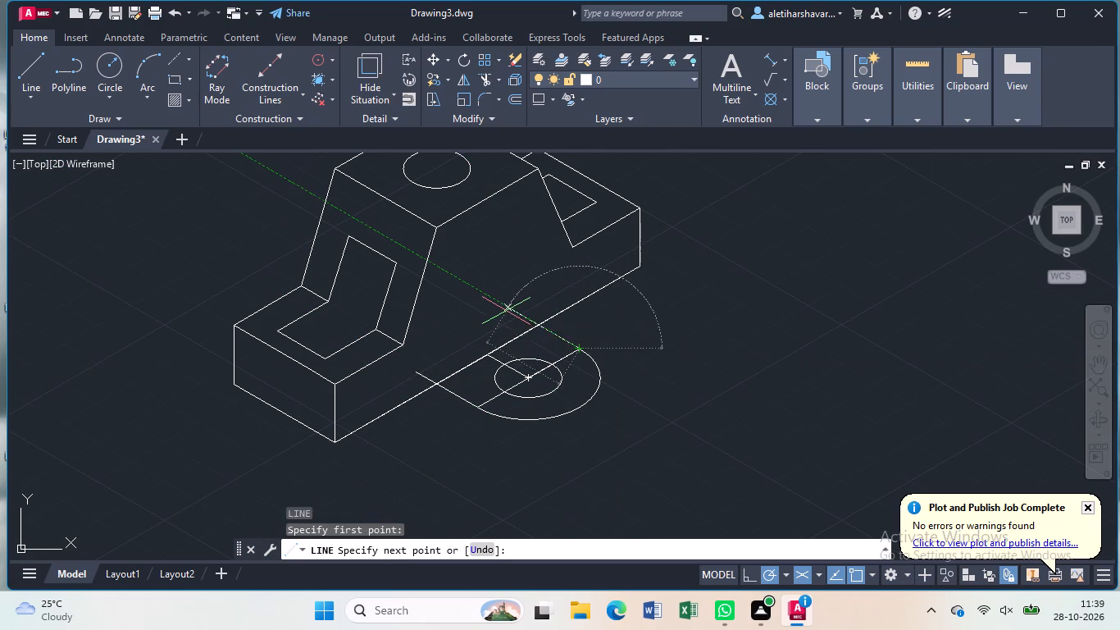
pyautogui.click(506, 311)
pyautogui.press('Escape')
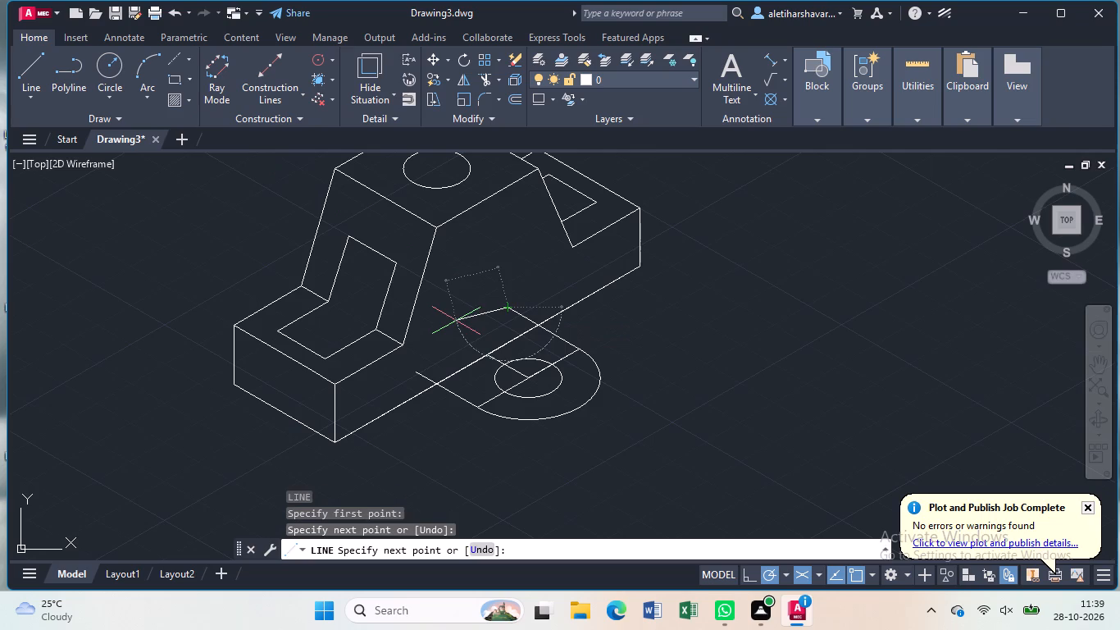
# Trim the two side lines back to the block's bottom edge and remove the 12-unit line and centre line inside the lug.
pyautogui.write('tr')
pyautogui.press('Return')
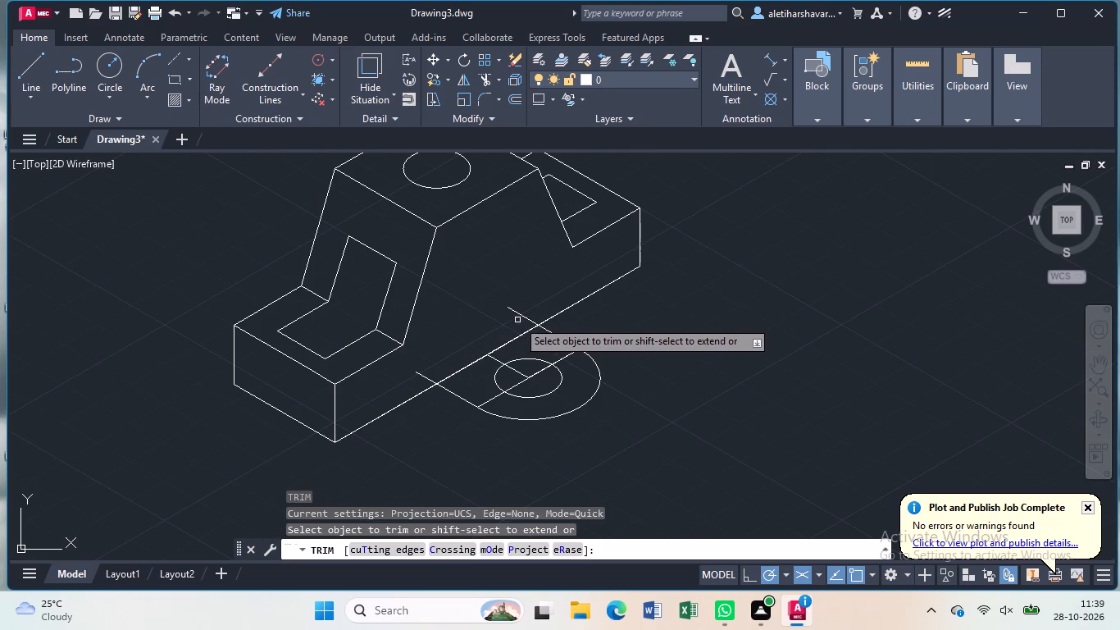
pyautogui.click(519, 316)
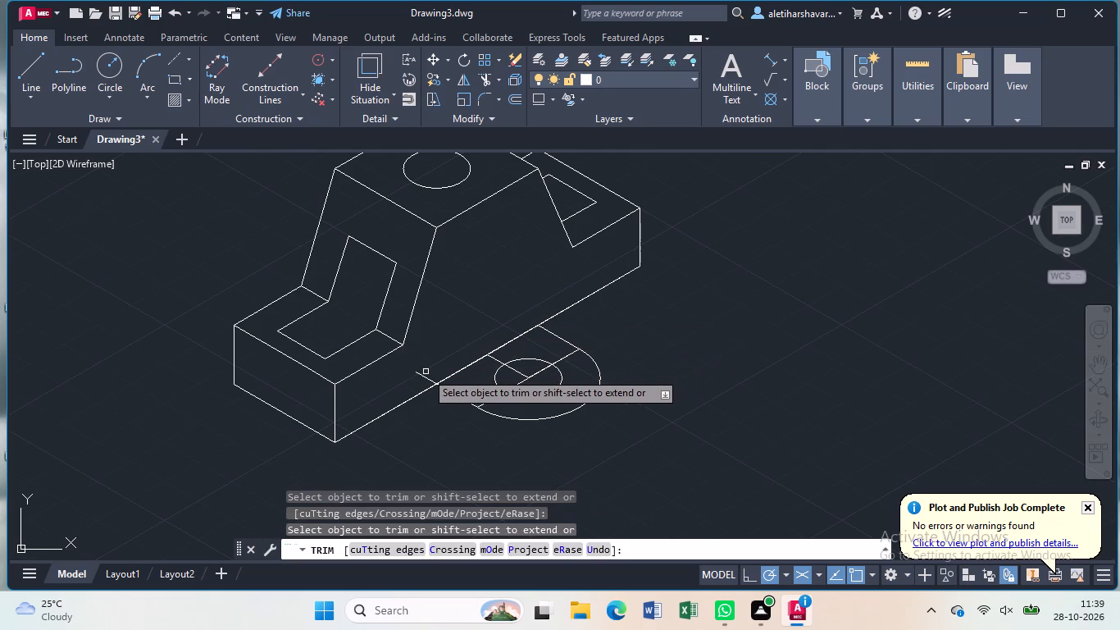
pyautogui.click(424, 378)
pyautogui.click(494, 360)
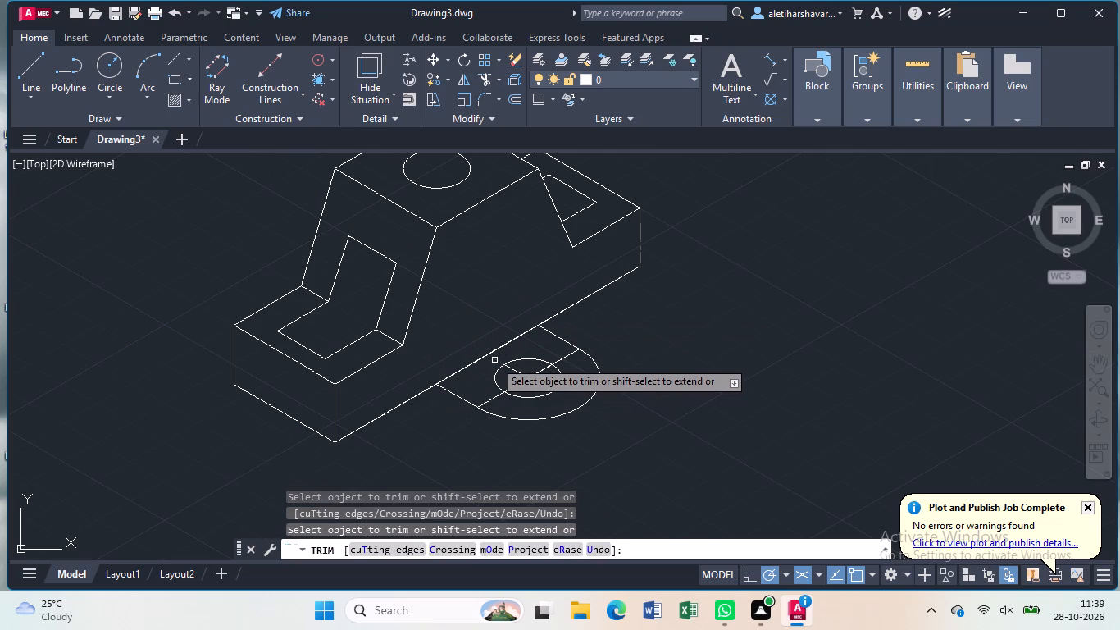
pyautogui.click(517, 369)
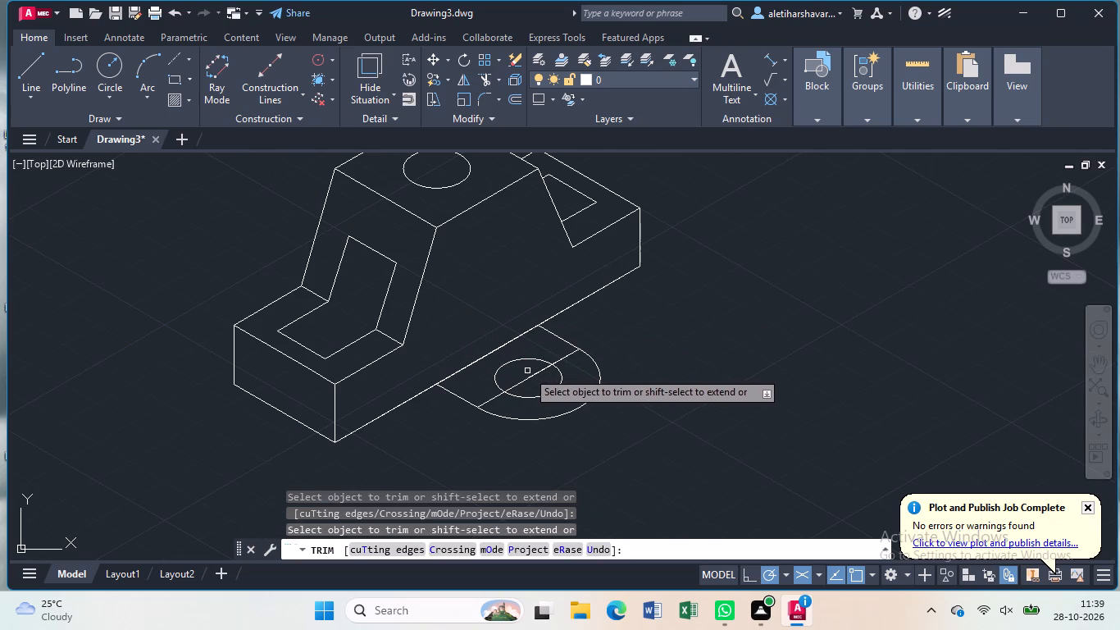
pyautogui.click(534, 375)
pyautogui.click(534, 375)
pyautogui.click(535, 374)
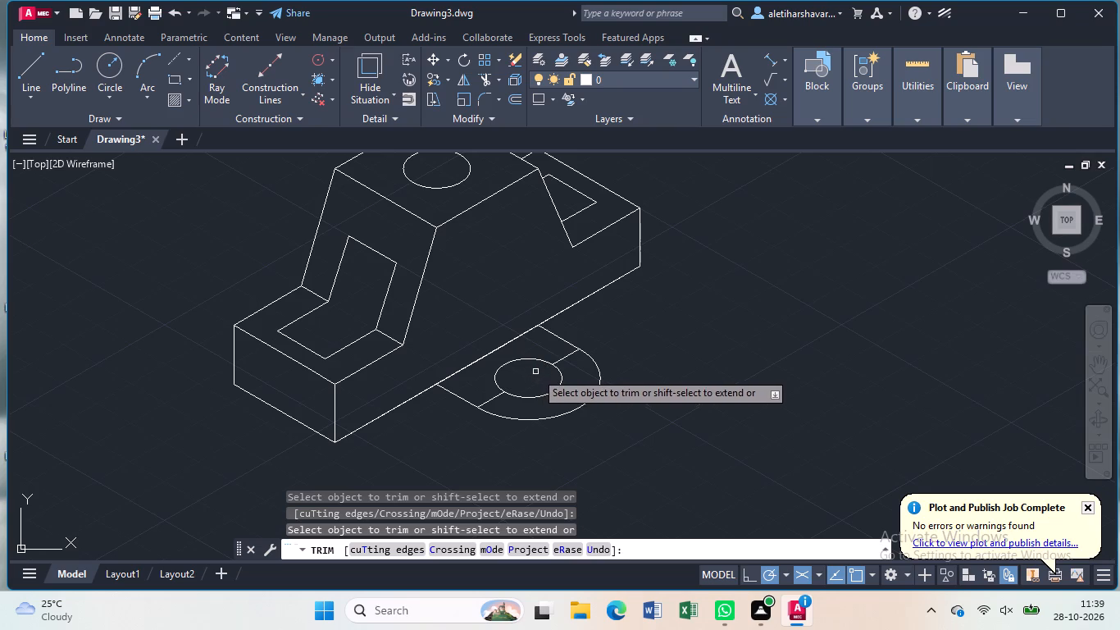
pyautogui.tripleClick(563, 358)
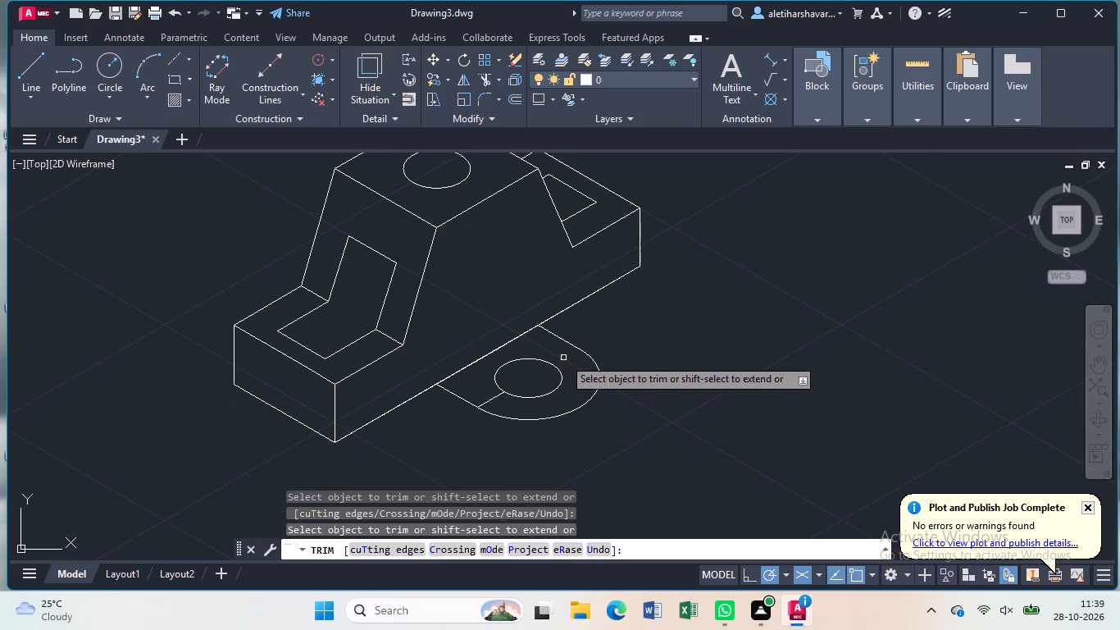
pyautogui.click(485, 402)
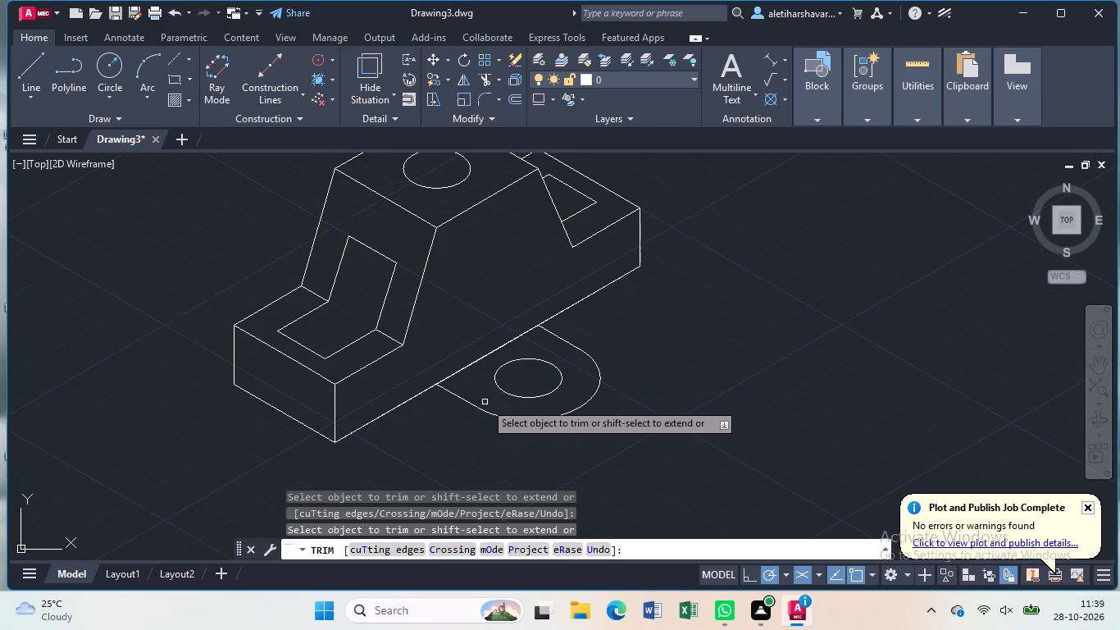
pyautogui.press('Escape')
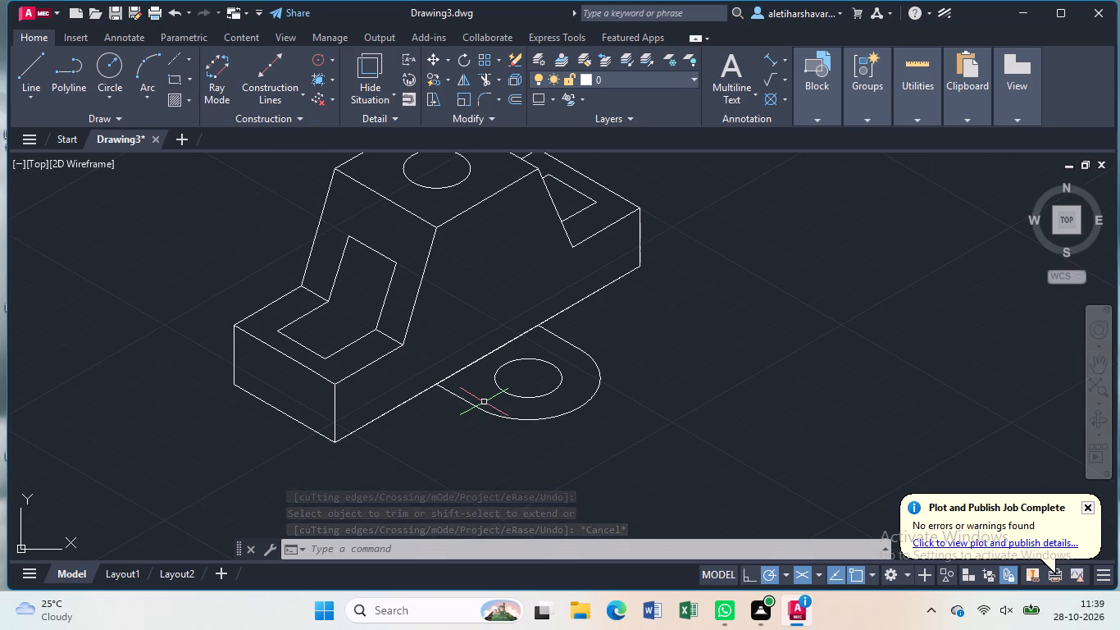
# Draw a 10-unit line vertically upward from the centre of the lug's radius-7 isocircle.
pyautogui.press('l')
pyautogui.press('Return')
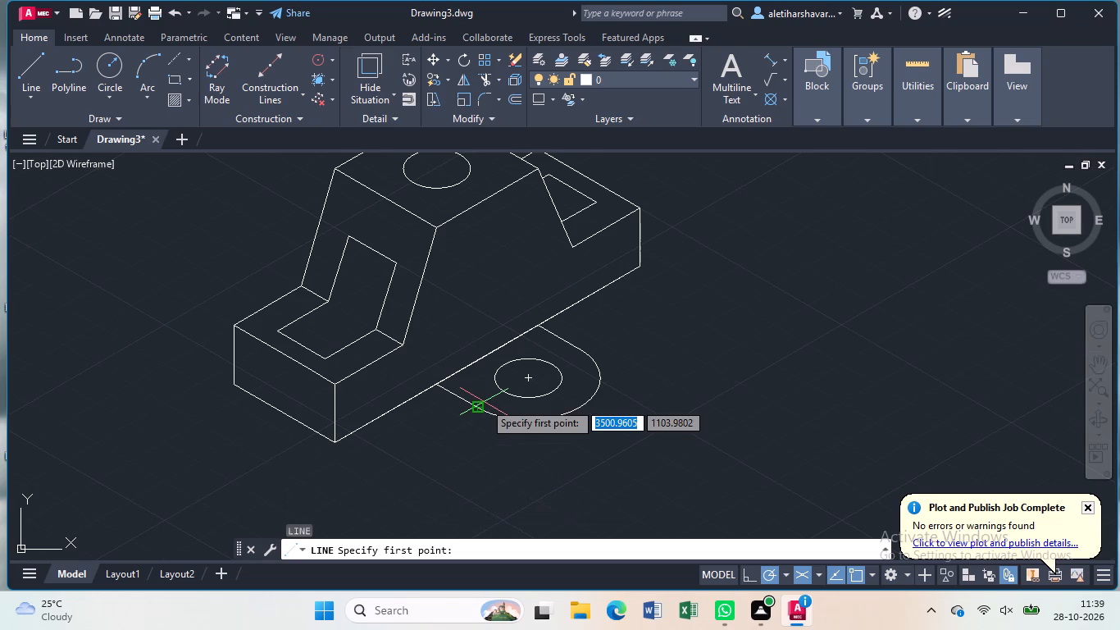
pyautogui.click(524, 374)
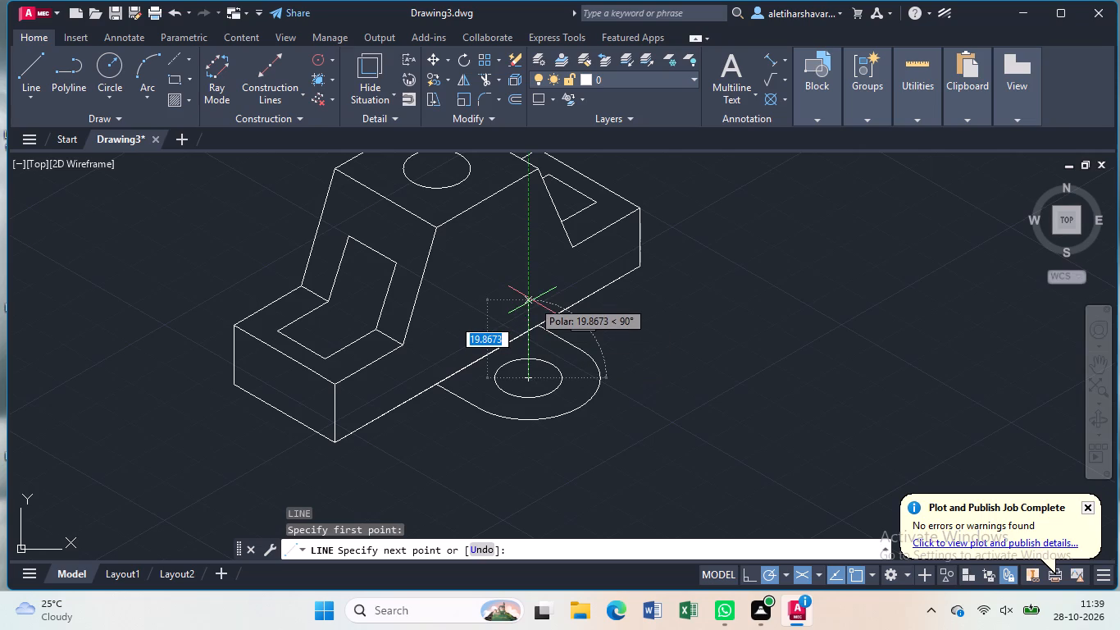
pyautogui.write('10')
pyautogui.press('Return')
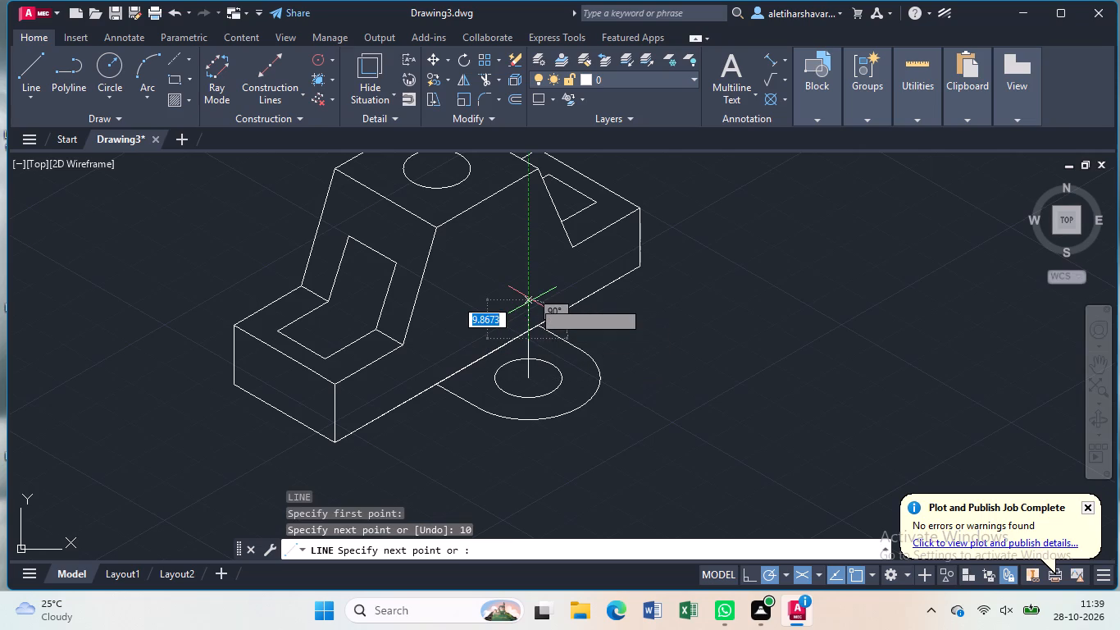
pyautogui.press('Escape')
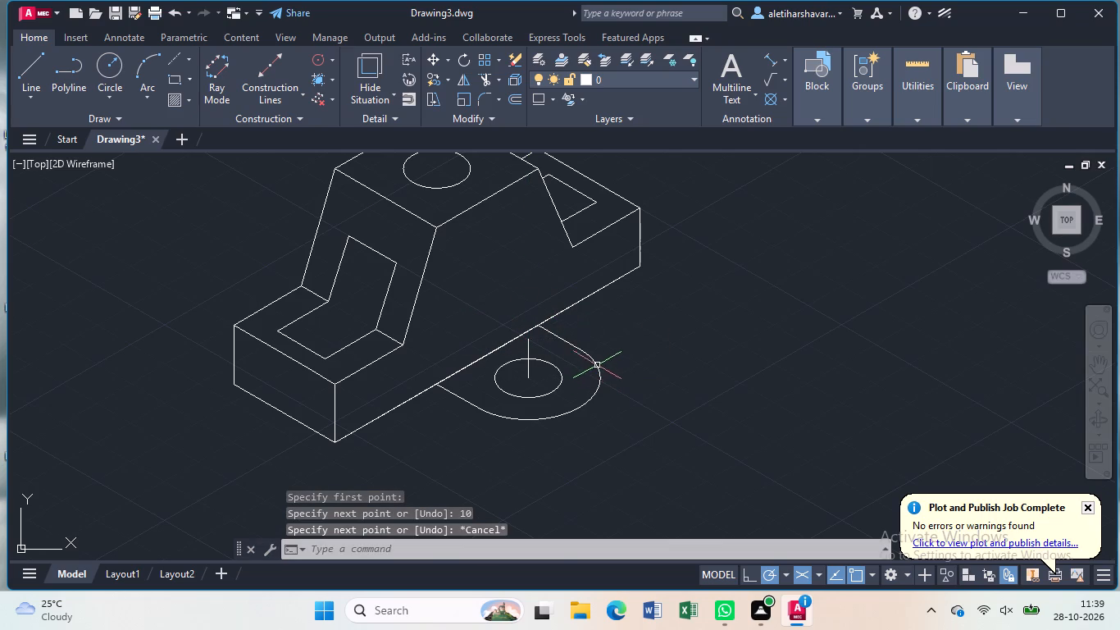
# Select the lug's outer arc.
pyautogui.click(598, 364)
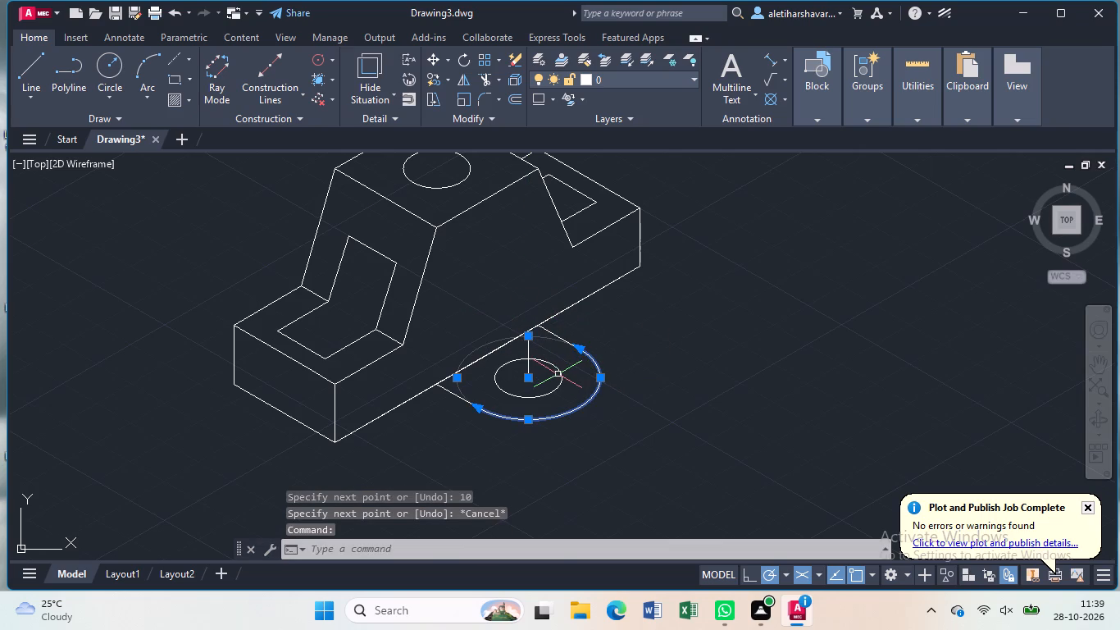
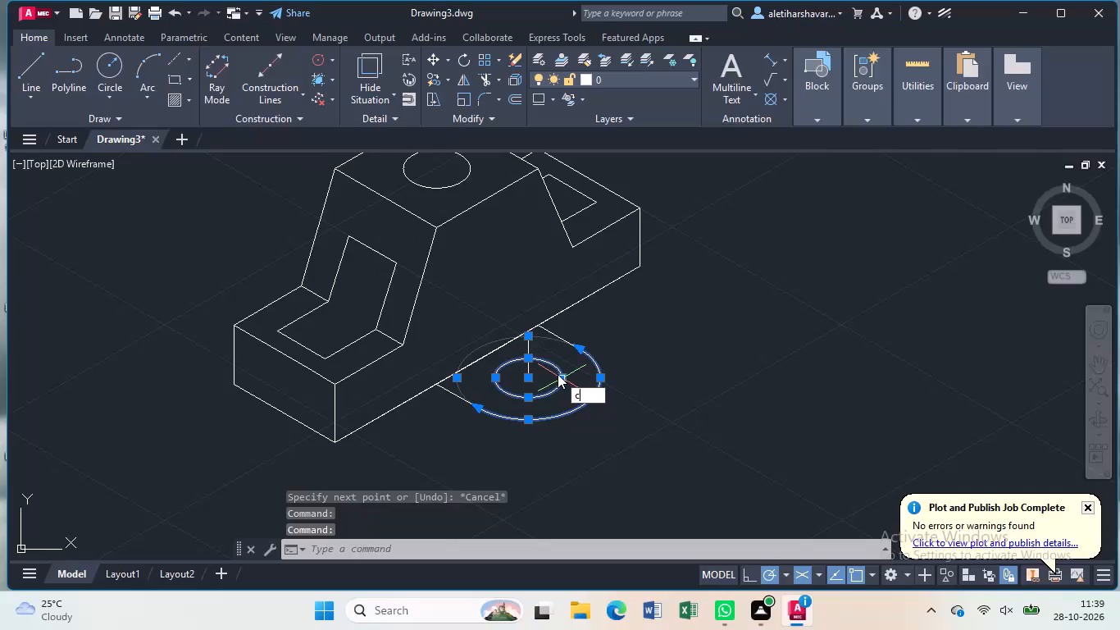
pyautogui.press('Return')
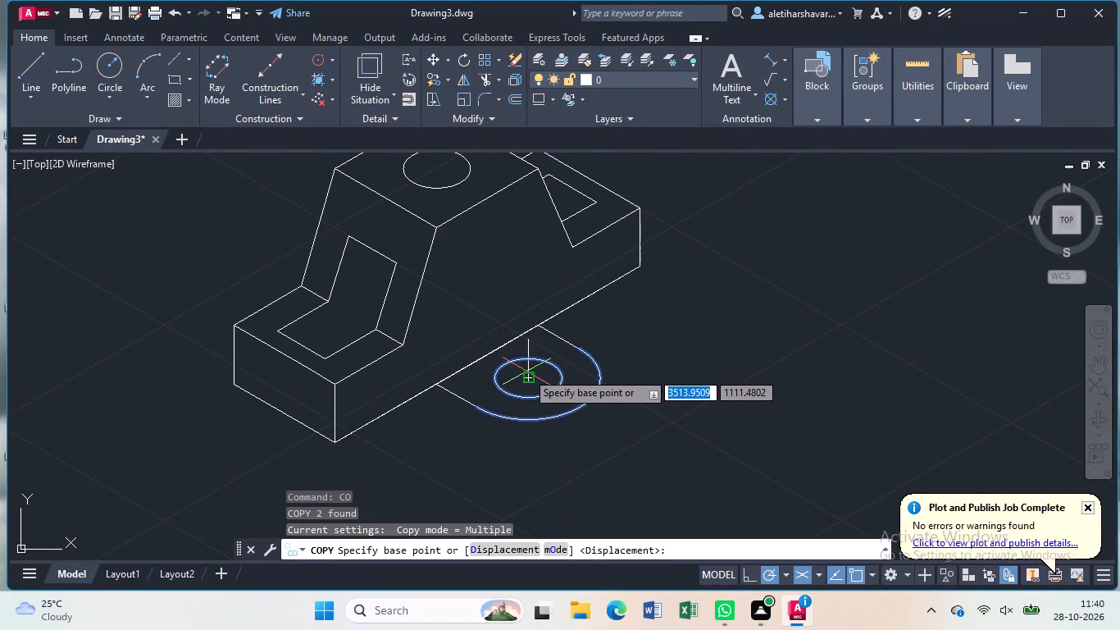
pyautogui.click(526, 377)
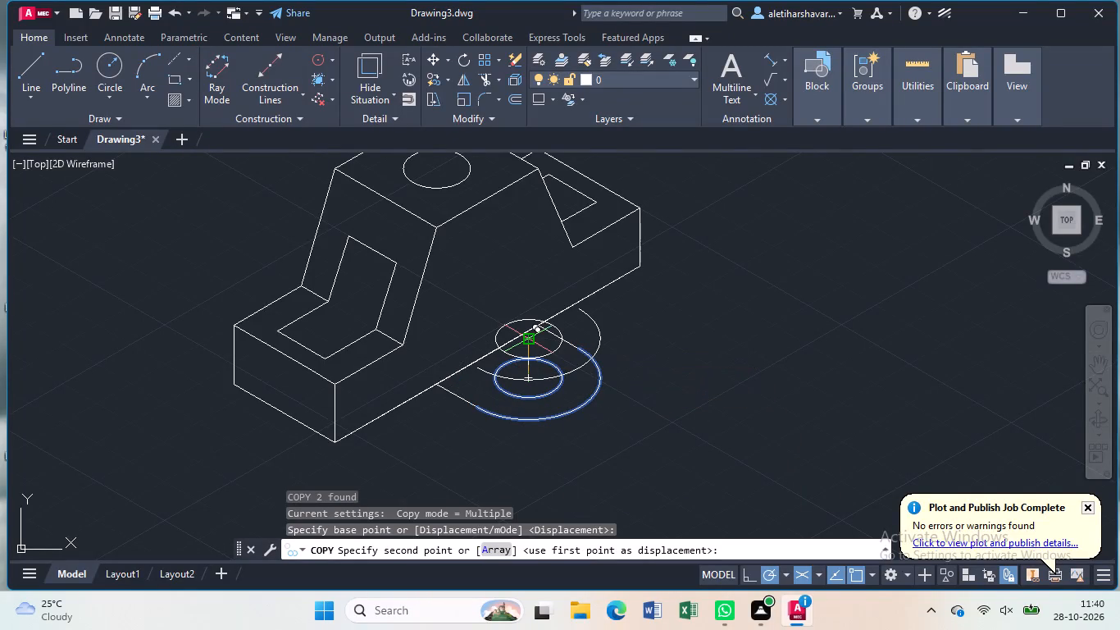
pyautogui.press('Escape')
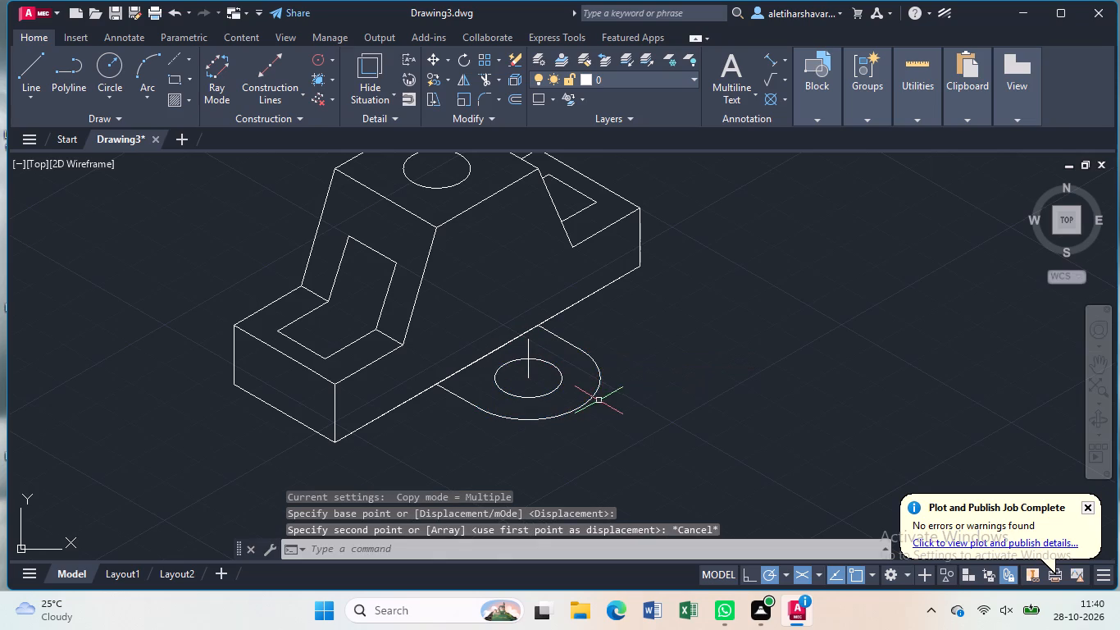
# Copy the lug's two side lines, outer arc and hole isocircle from the hole centre to the top of the 10-unit vertical line.
pyautogui.click(566, 342)
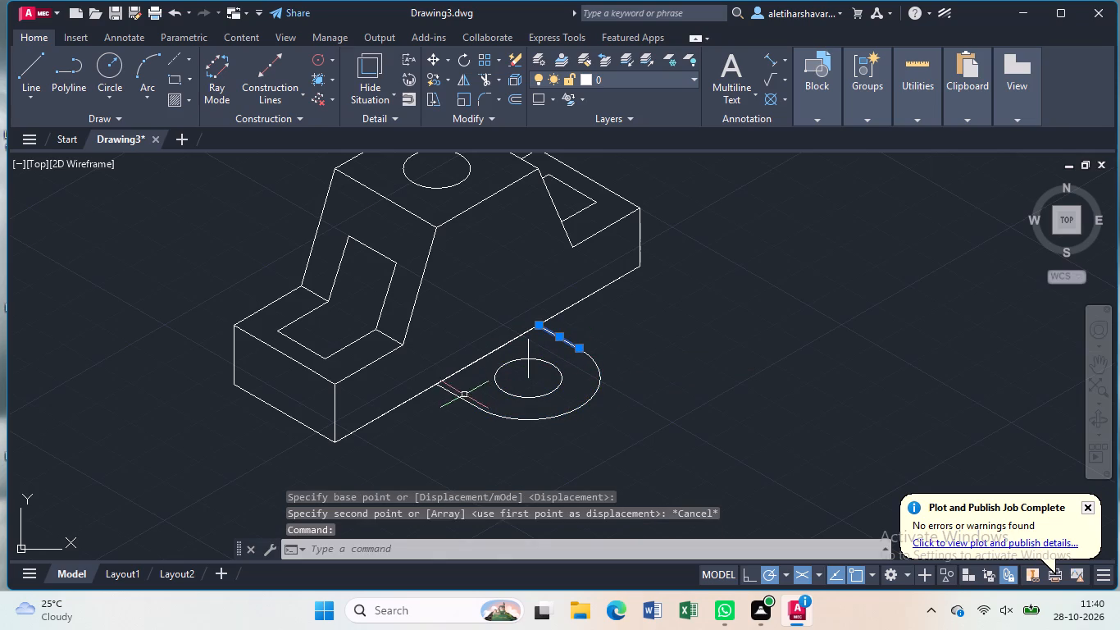
pyautogui.click(455, 392)
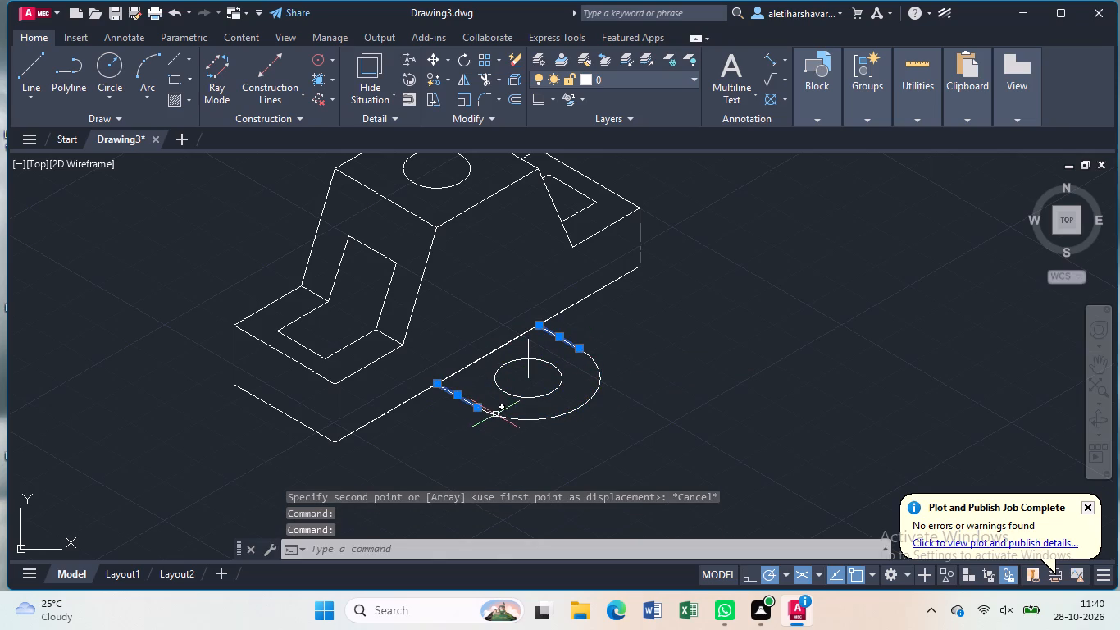
pyautogui.click(495, 415)
pyautogui.click(508, 395)
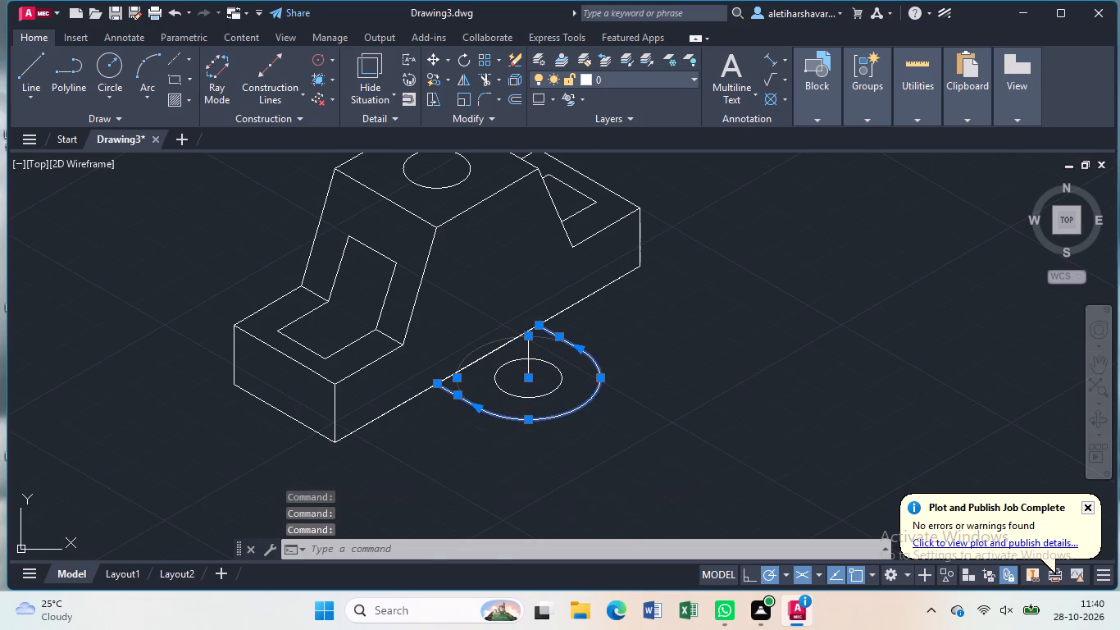
pyautogui.press('v')
pyautogui.press('BackSpace')
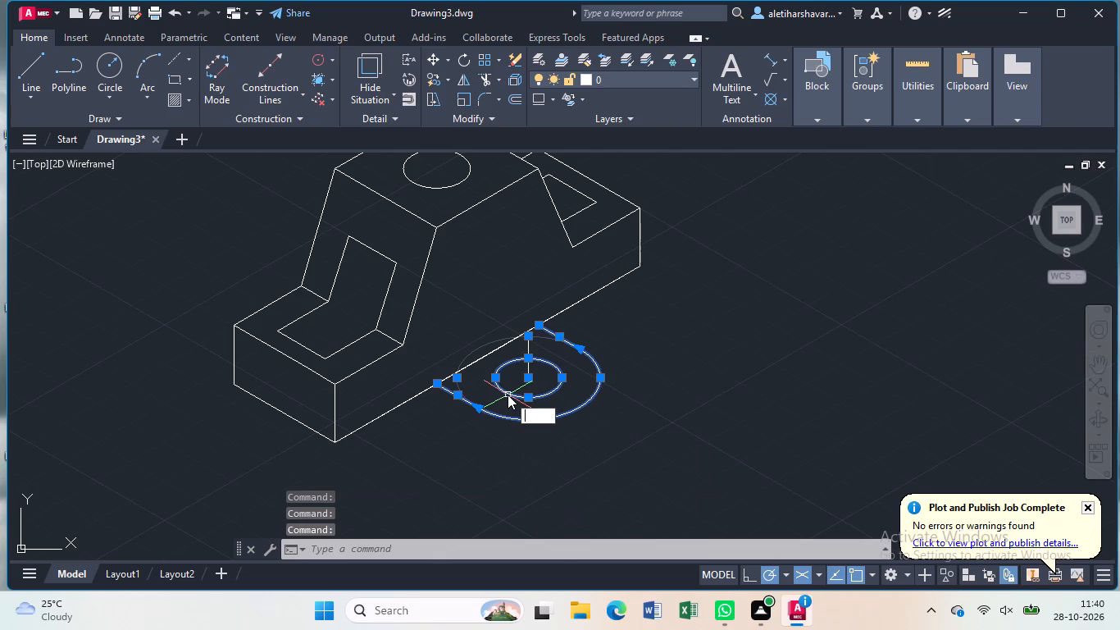
pyautogui.write('co')
pyautogui.press('Return')
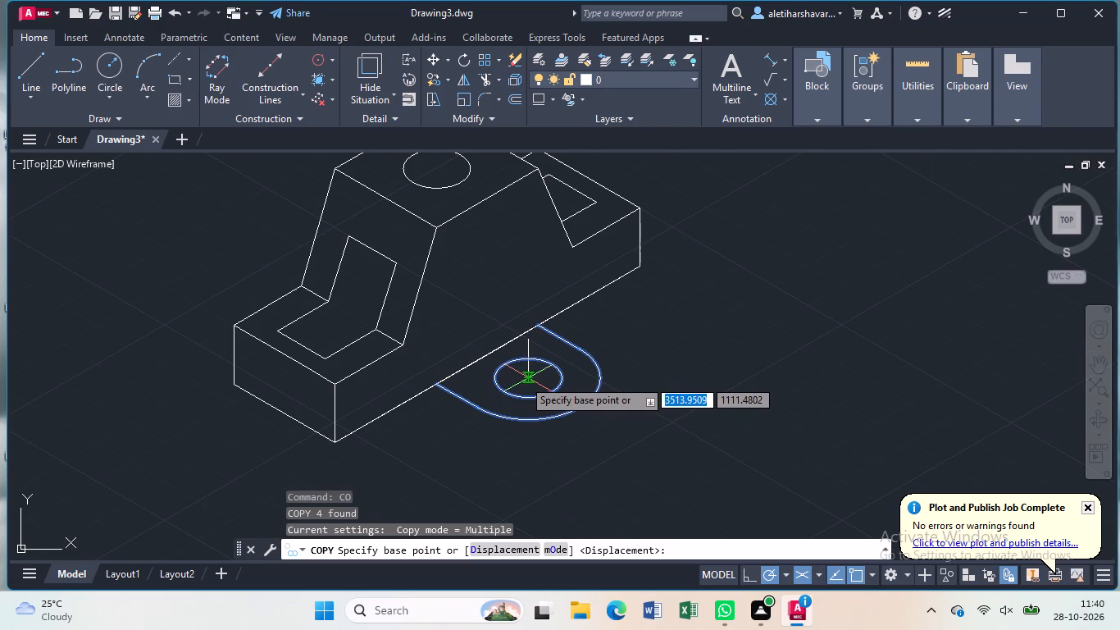
pyautogui.click(523, 379)
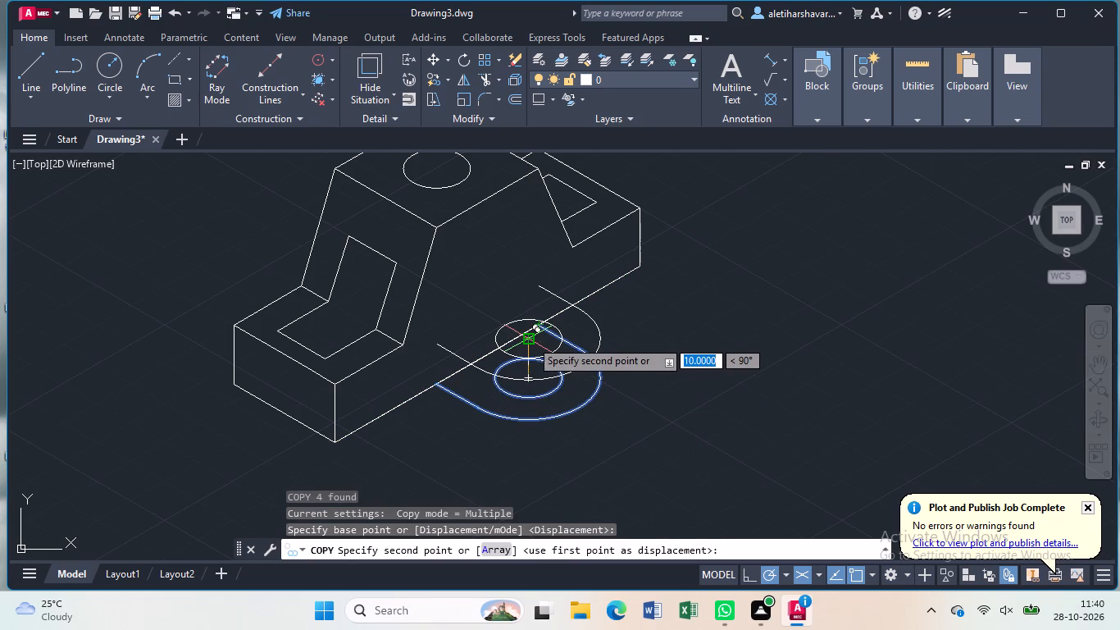
pyautogui.click(530, 342)
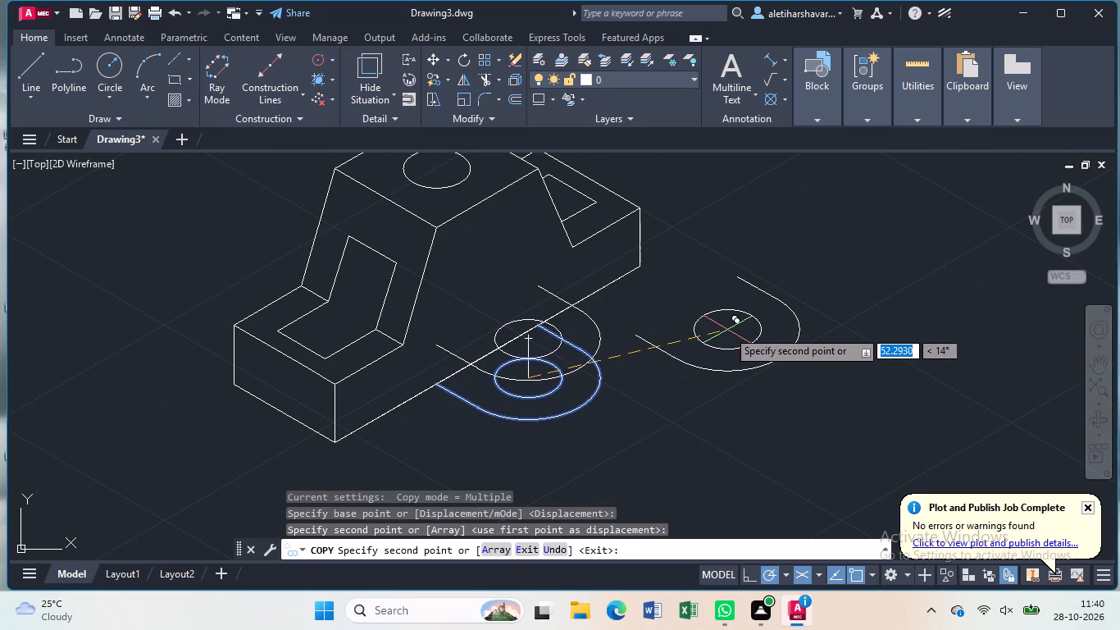
pyautogui.press('Escape')
# Draw a vertical line from the block-side end of the copied front side line down past the block's bottom edge.
pyautogui.press('l')
pyautogui.press('Return')
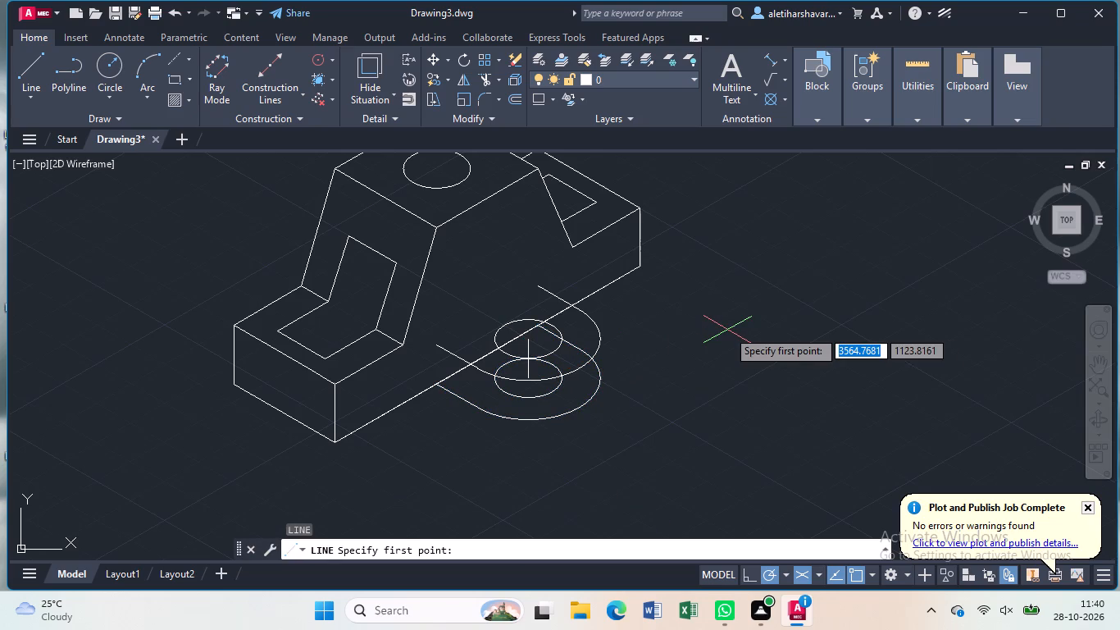
pyautogui.click(433, 347)
pyautogui.click(432, 405)
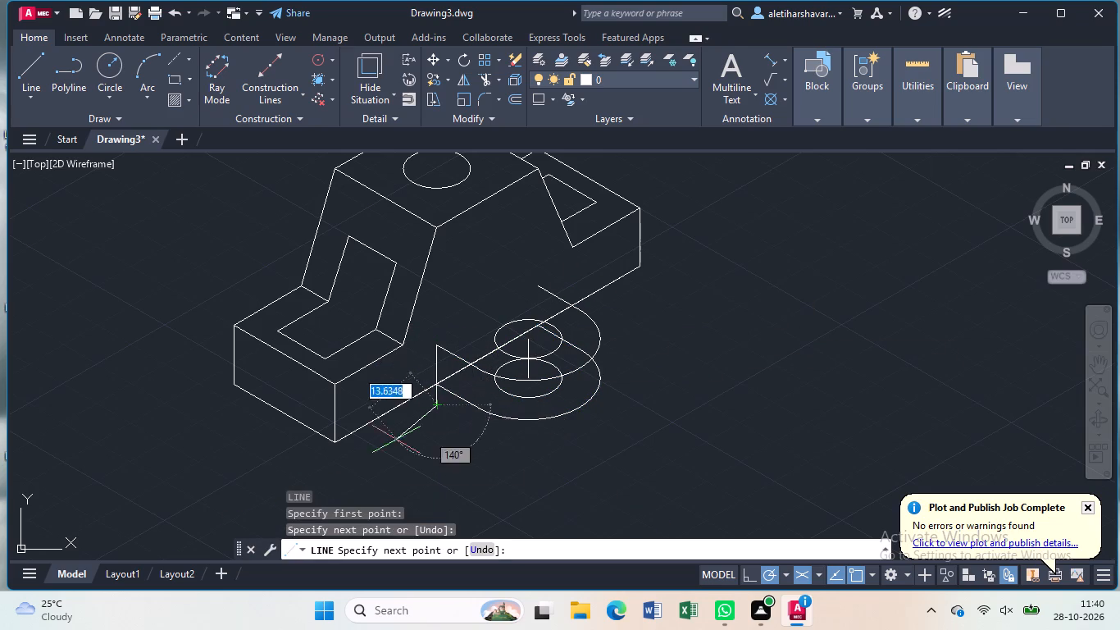
pyautogui.press('Escape')
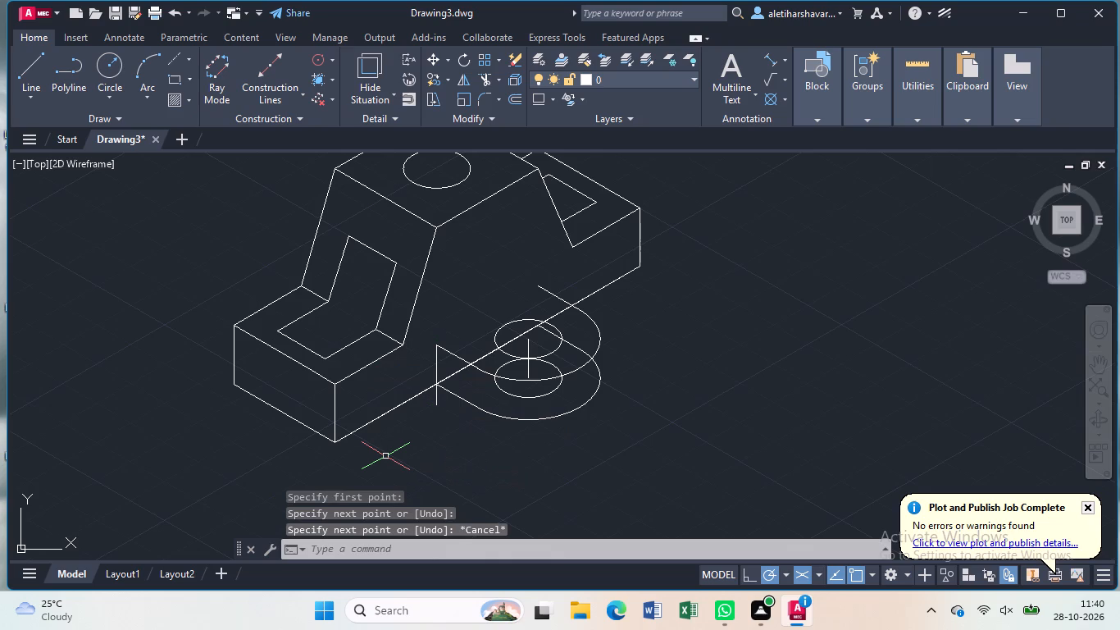
# Trim the vertical corner line's overshoot below the block's bottom edge, the 10-unit line inside the lower hole isocircle, and that isocircle itself.
pyautogui.write('tr')
pyautogui.press('Return')
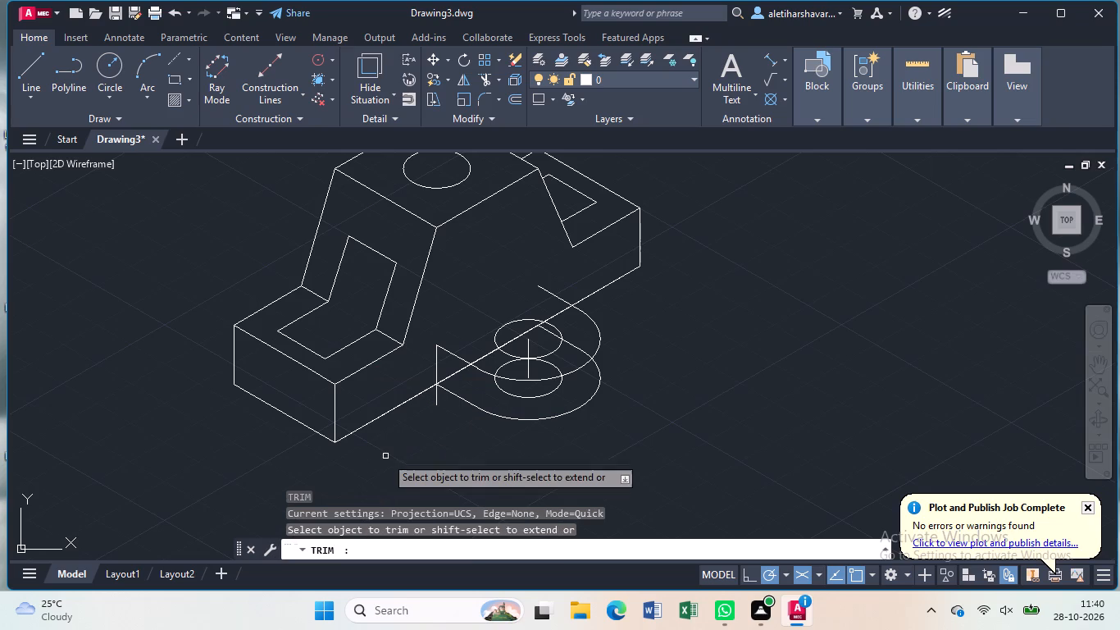
pyautogui.click(439, 400)
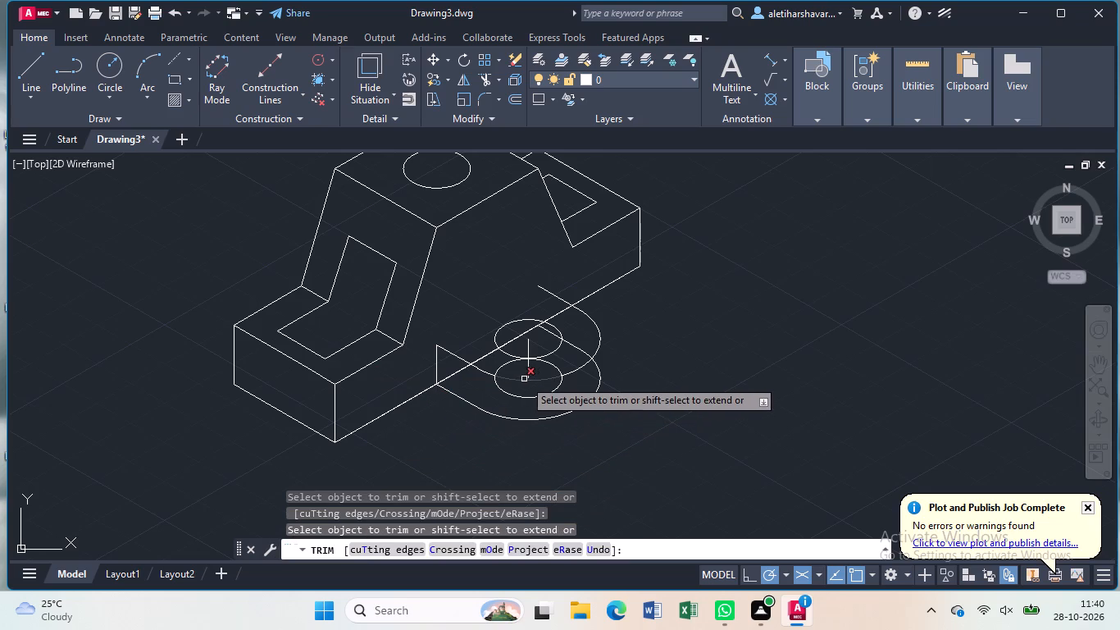
pyautogui.click(528, 370)
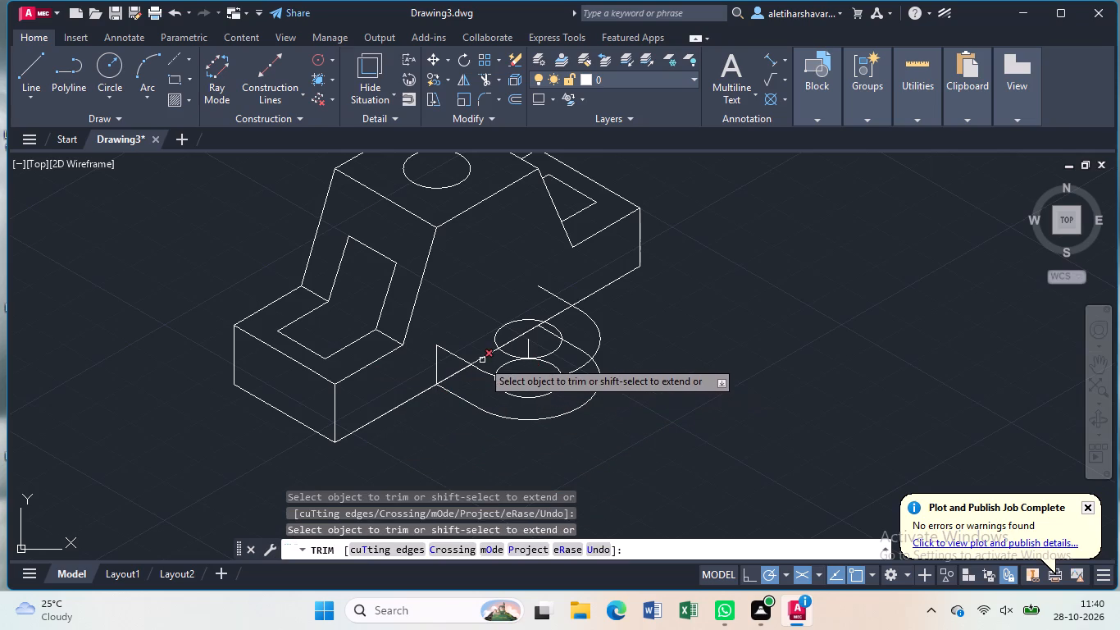
pyautogui.click(502, 367)
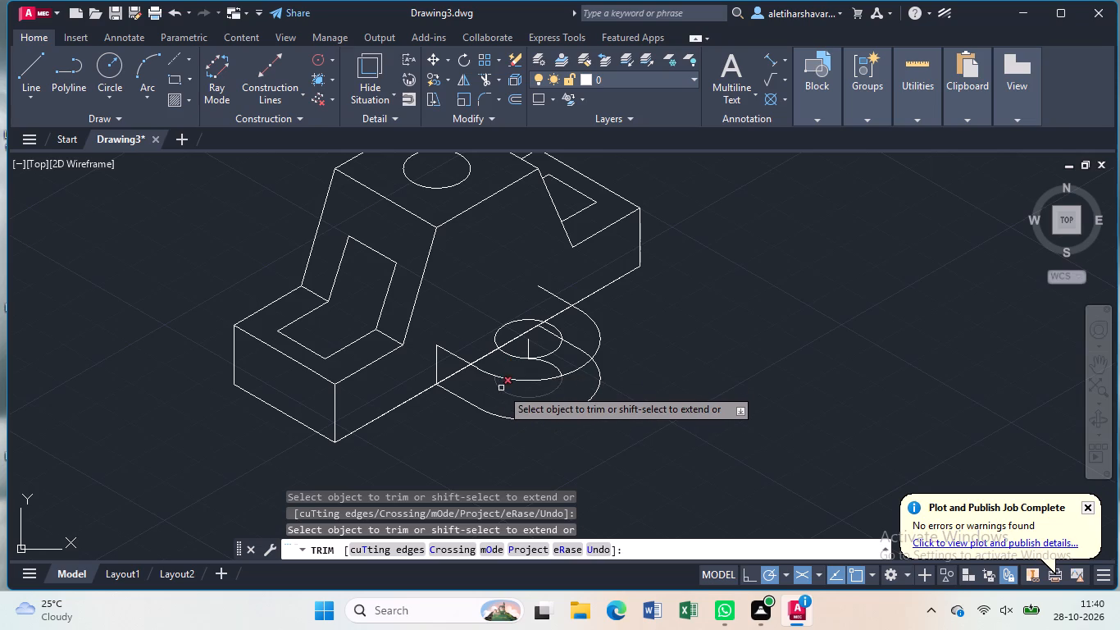
pyautogui.click(501, 388)
pyautogui.click(552, 368)
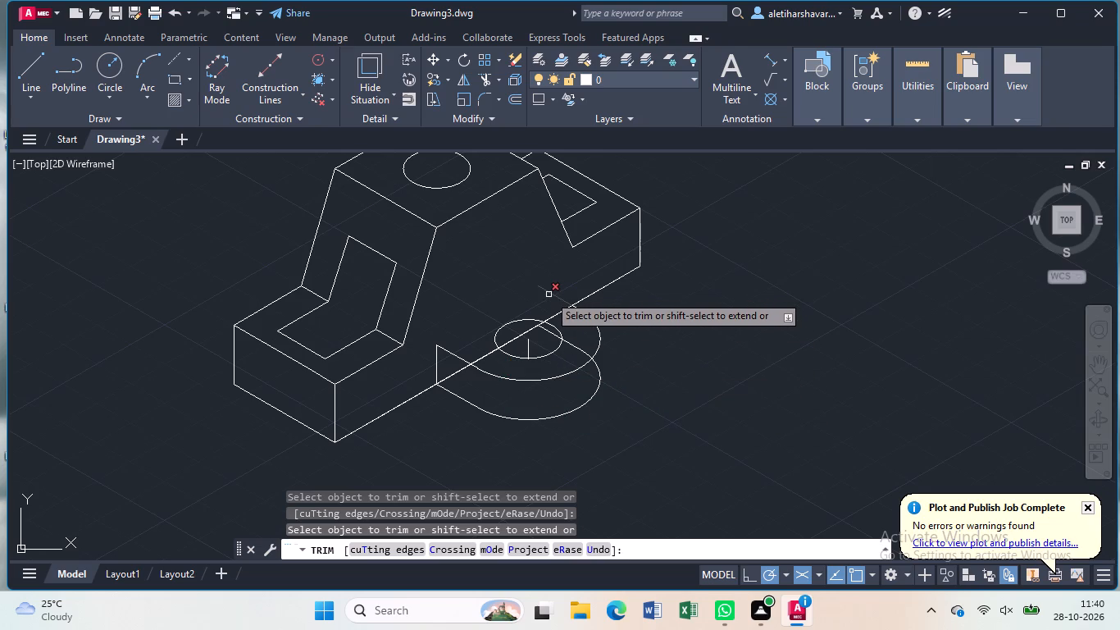
# Trim the upper rear side line beyond the block's bottom edge and remove the stretch of bottom edge crossing the lug.
pyautogui.click(549, 294)
pyautogui.click(554, 316)
pyautogui.click(554, 315)
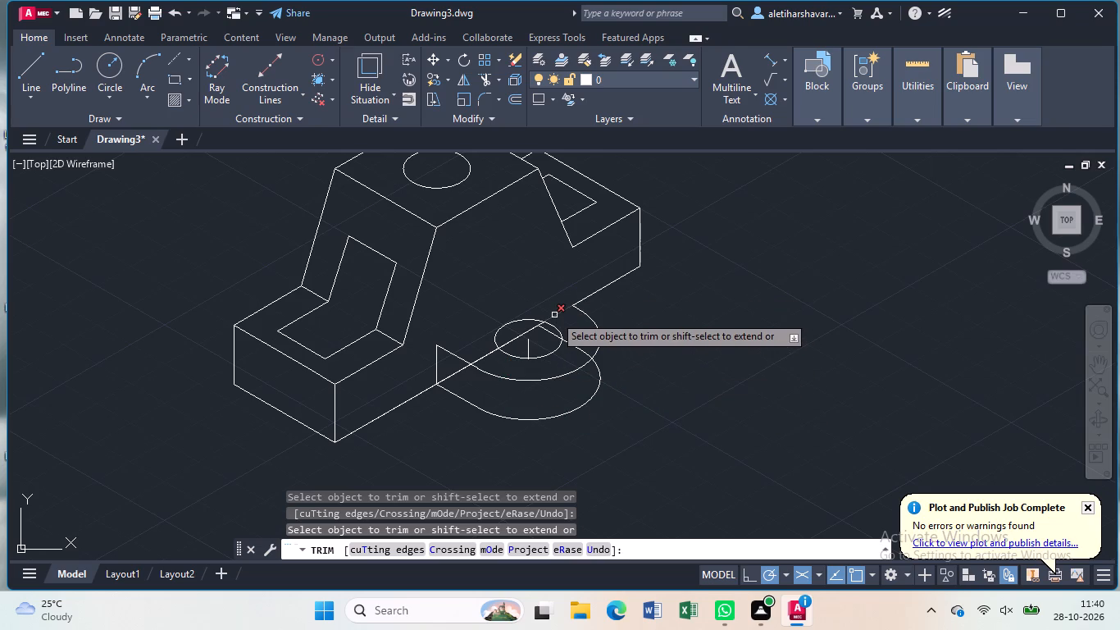
pyautogui.click(554, 315)
pyautogui.click(524, 332)
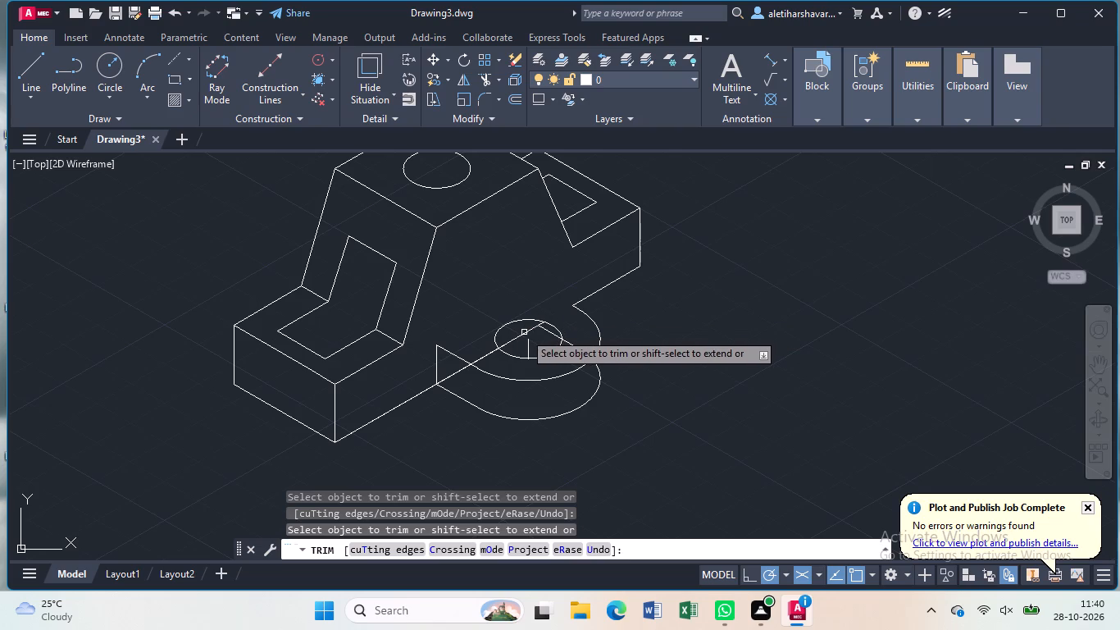
pyautogui.tripleClick(524, 332)
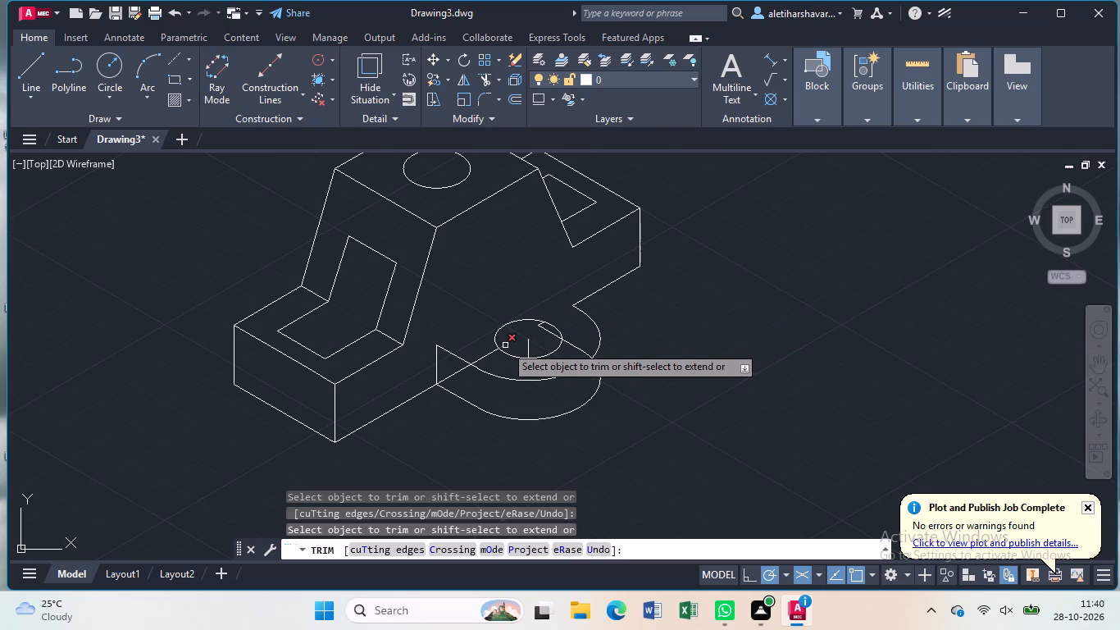
pyautogui.click(505, 345)
pyautogui.tripleClick(491, 354)
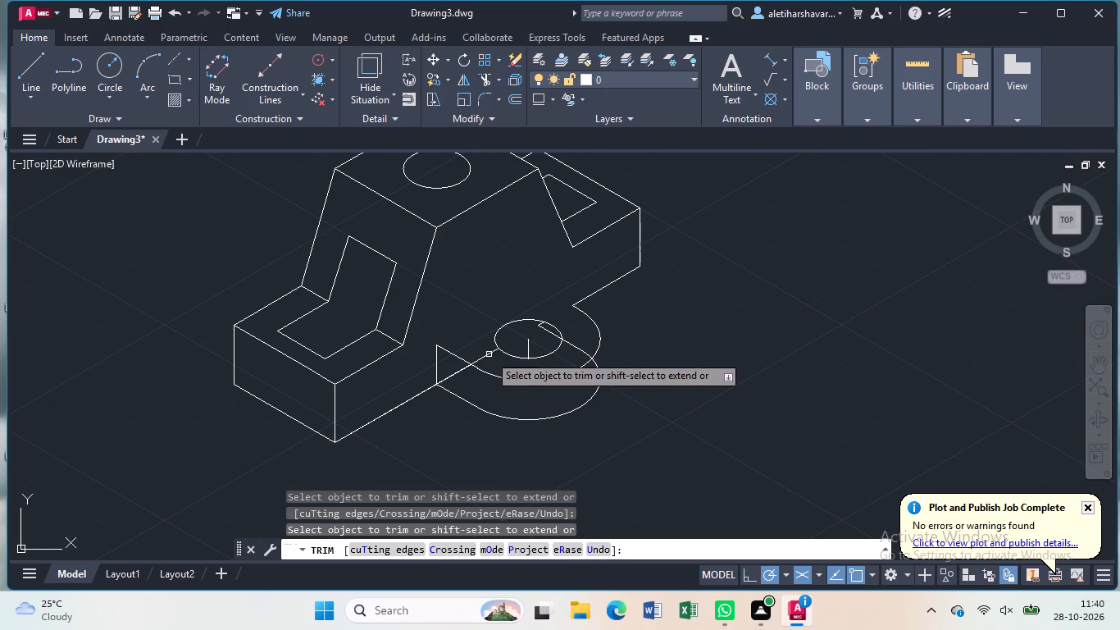
pyautogui.click(489, 354)
pyautogui.click(456, 372)
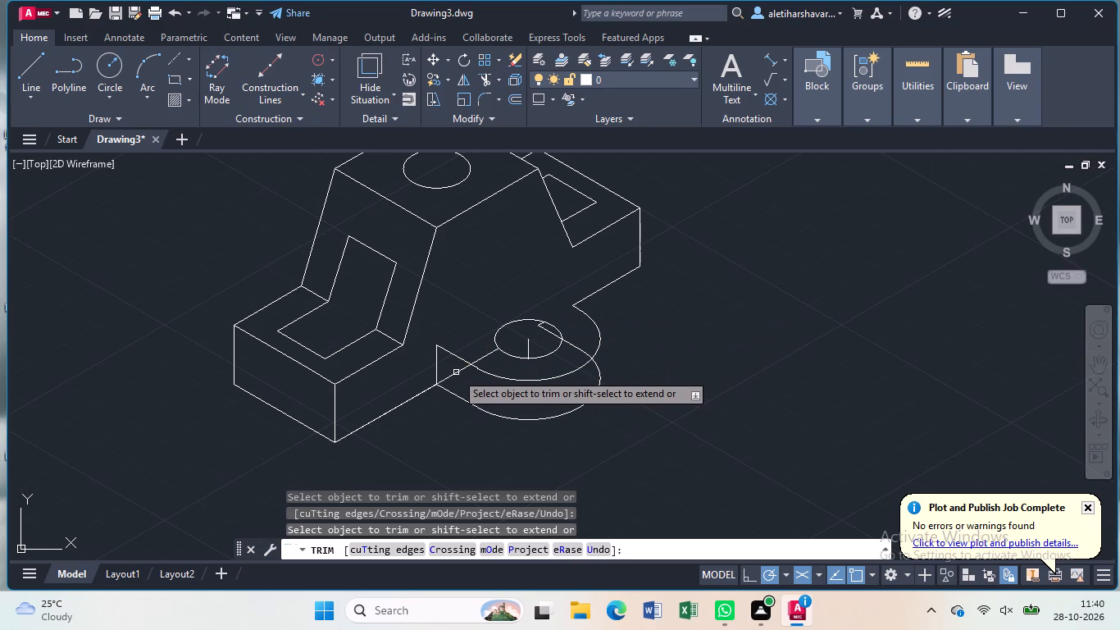
pyautogui.doubleClick(456, 372)
pyautogui.click(456, 372)
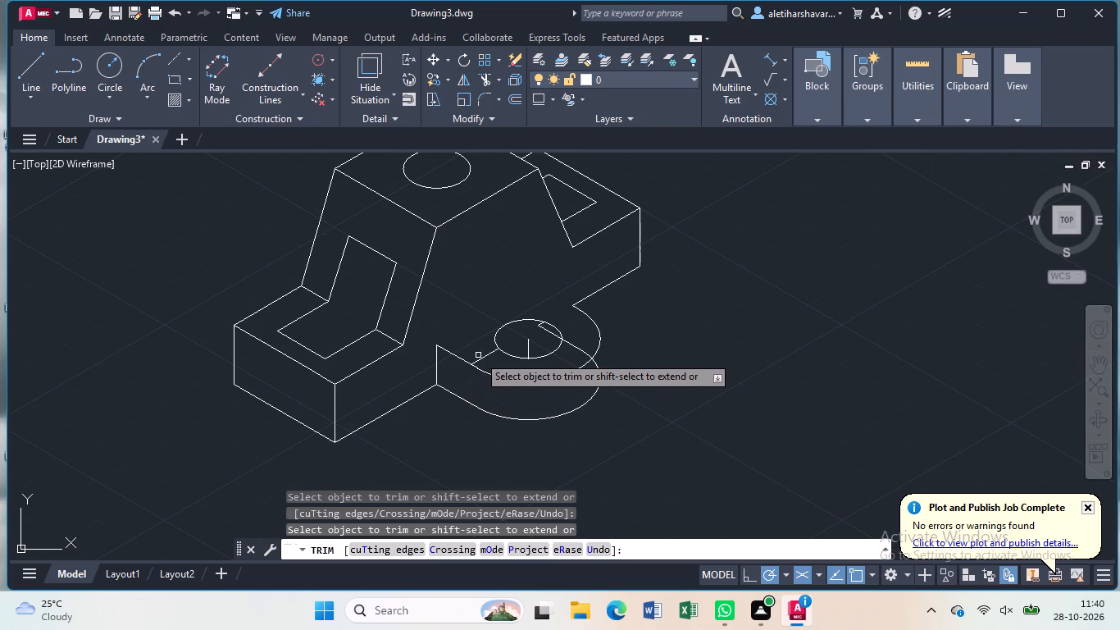
pyautogui.click(481, 357)
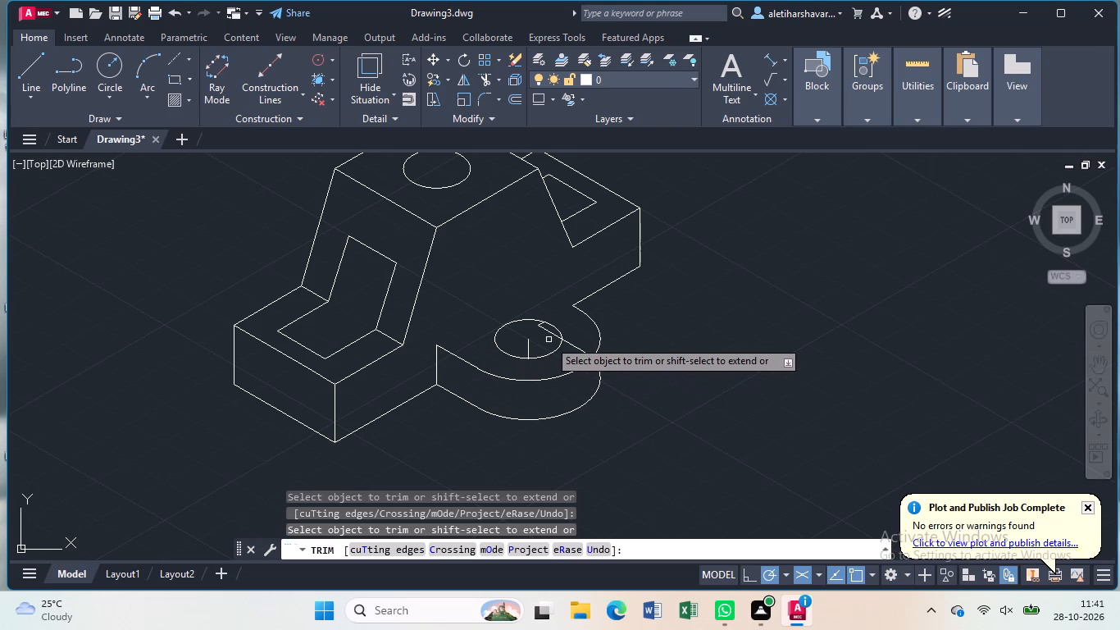
# Trim away the lower rear side line hidden beneath the lug's top face and the remains of the 10-unit vertical line.
pyautogui.click(549, 333)
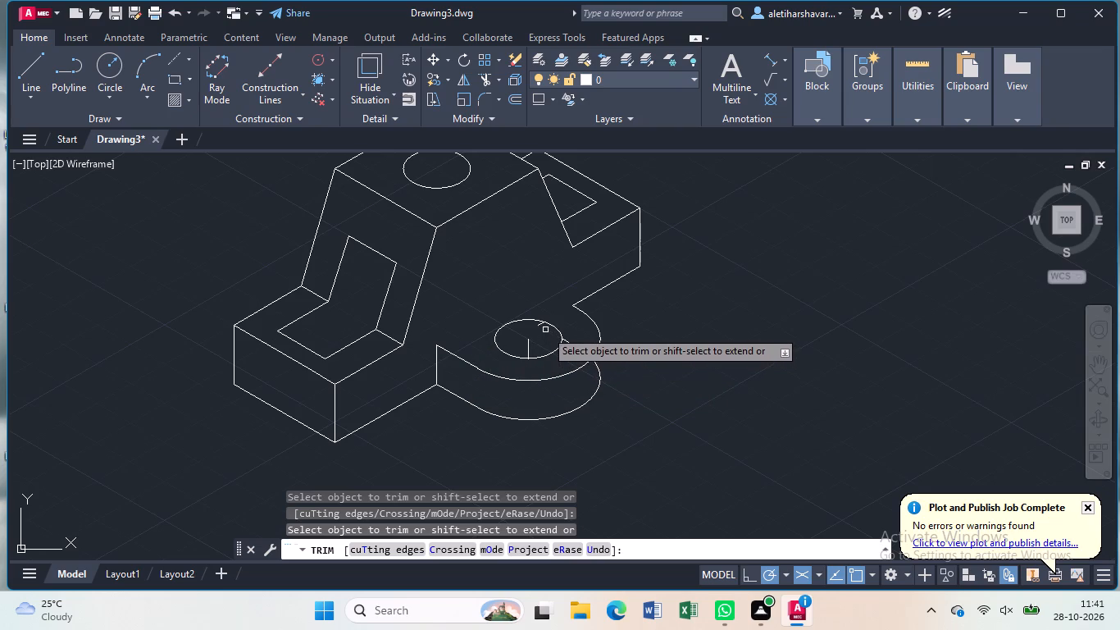
pyautogui.click(540, 326)
pyautogui.click(540, 326)
pyautogui.click(540, 326)
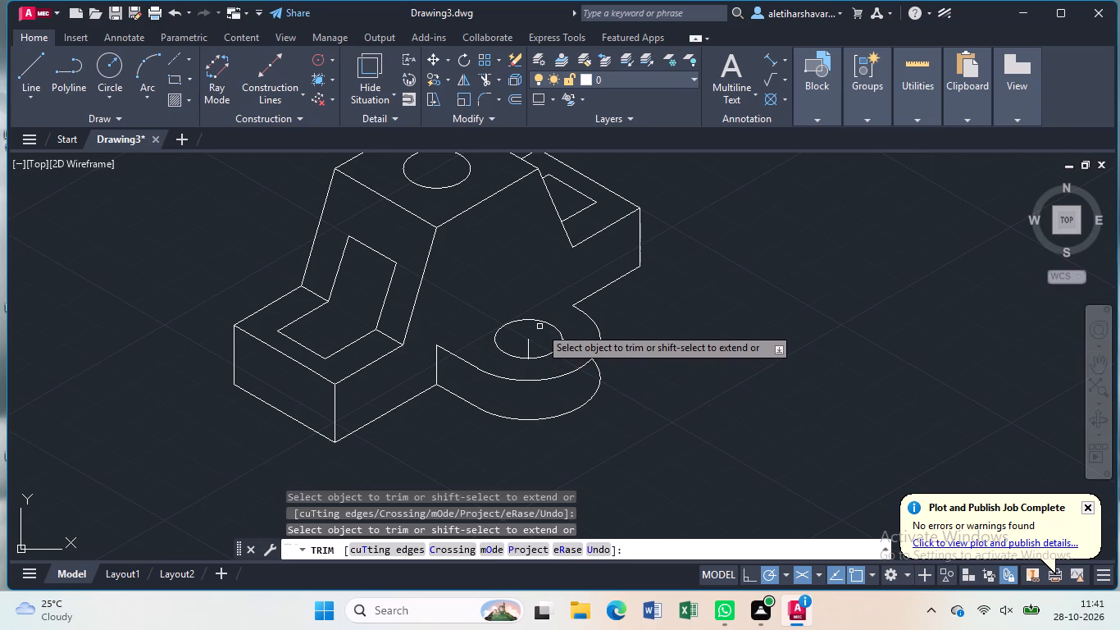
pyautogui.doubleClick(585, 350)
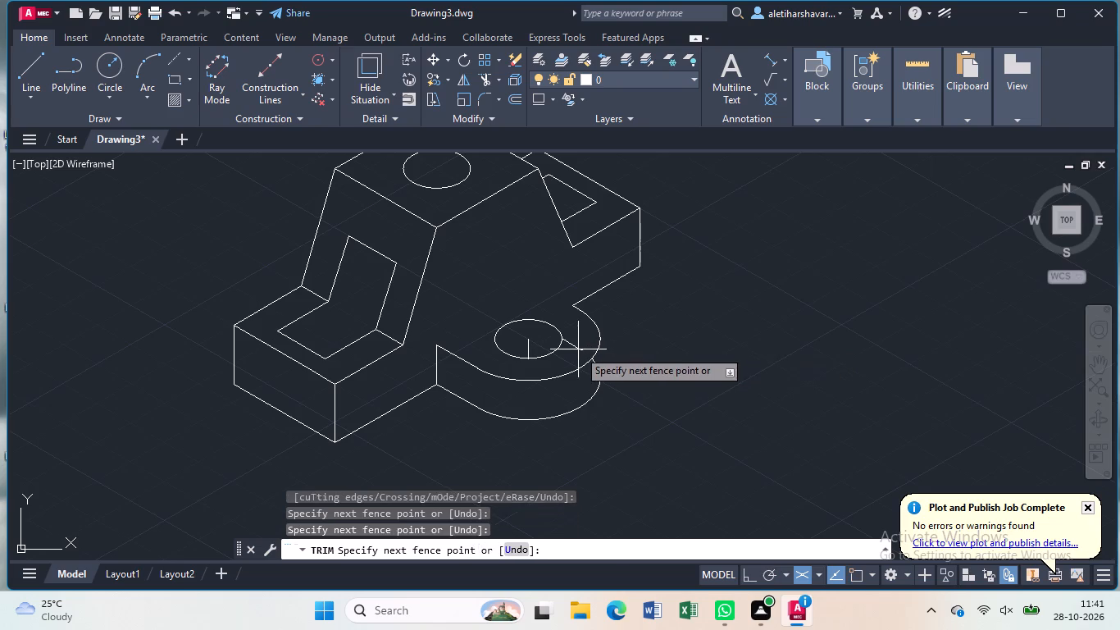
pyautogui.click(577, 349)
pyautogui.doubleClick(576, 348)
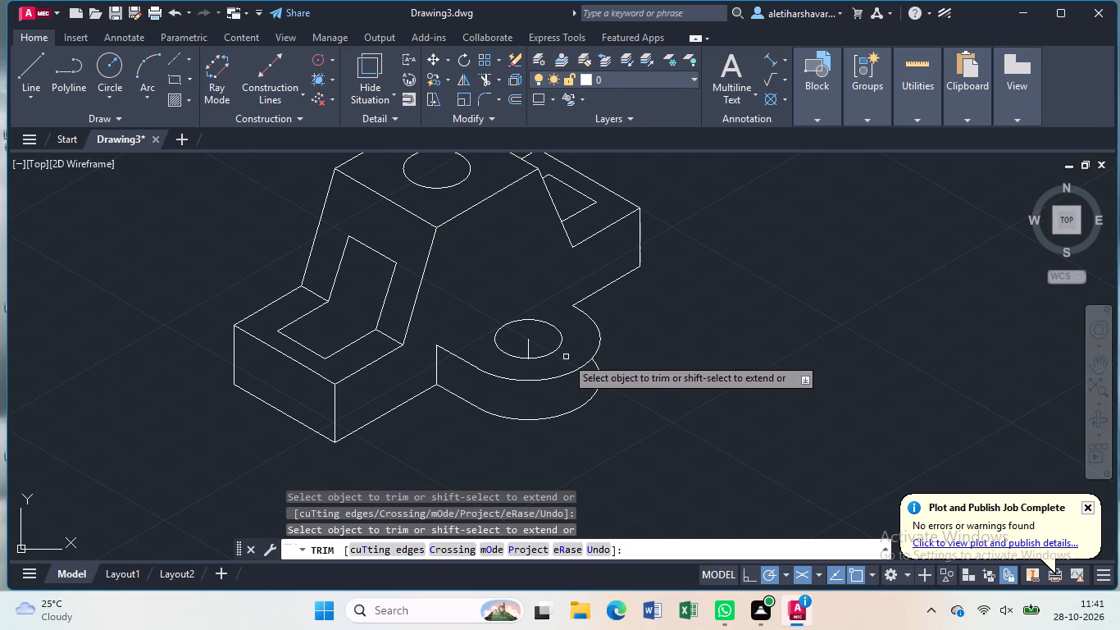
pyautogui.click(526, 345)
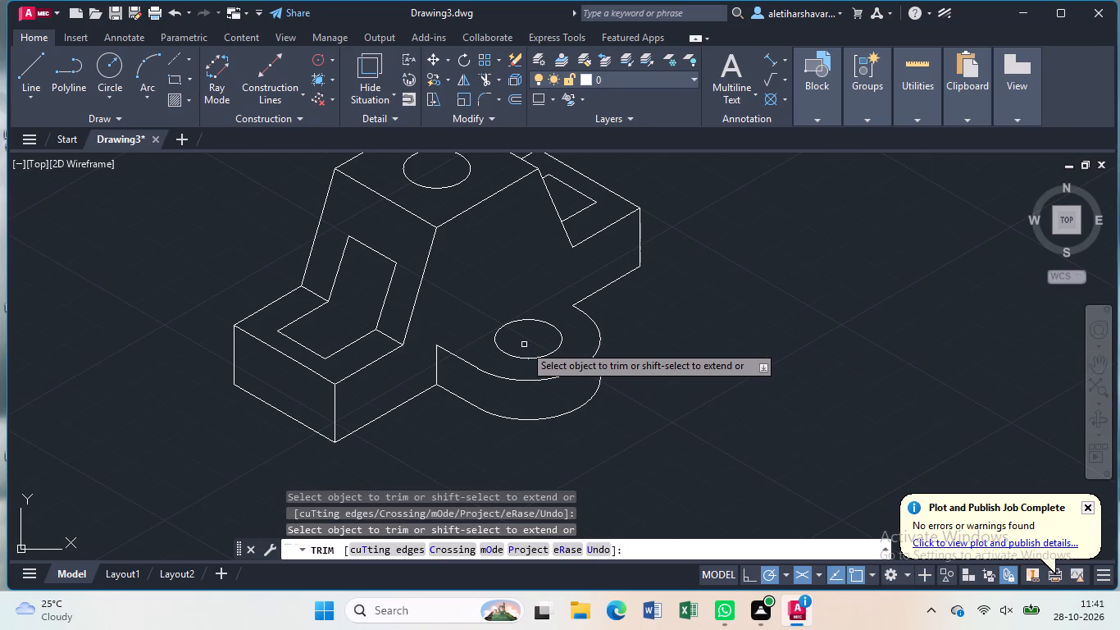
pyautogui.scroll(4, 524, 348)
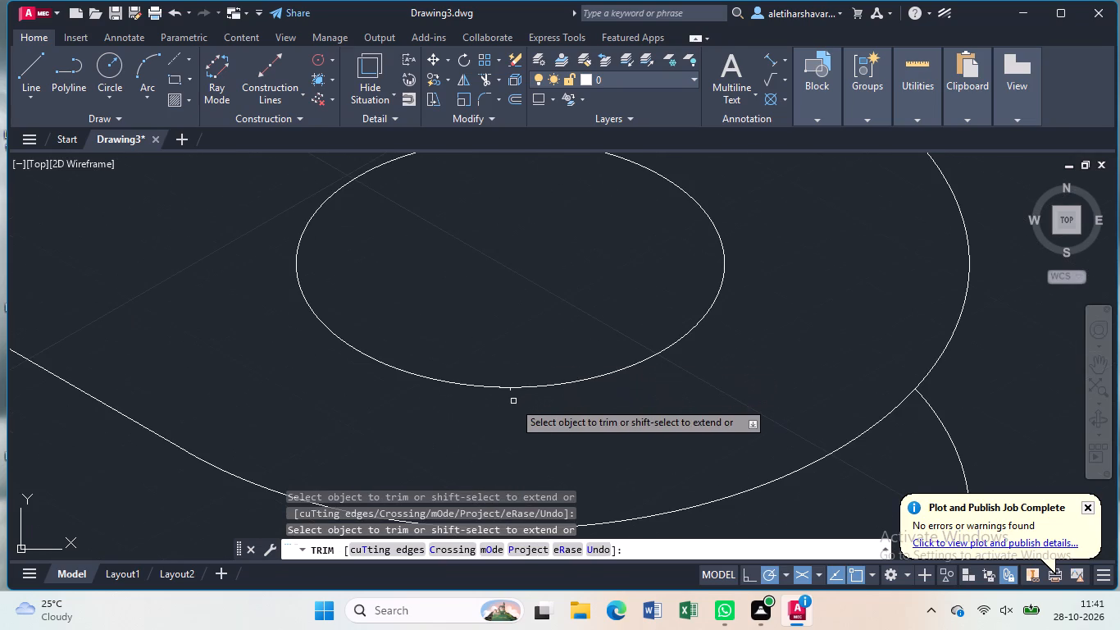
pyautogui.click(510, 391)
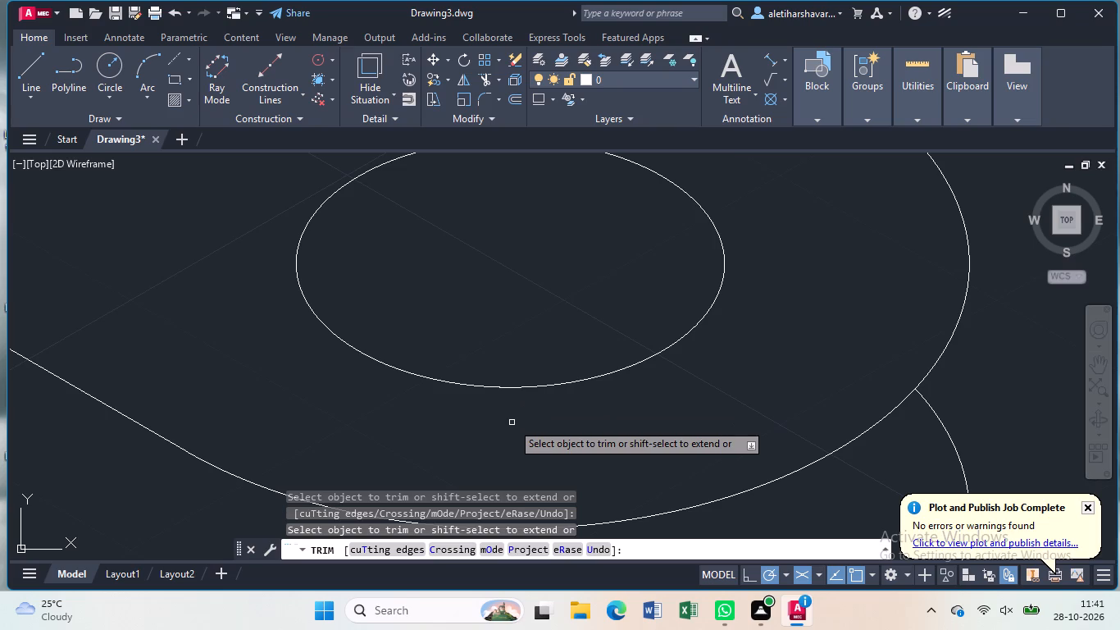
pyautogui.press('Escape')
# Draw a vertical line from the lug's lower arc at its outermost point up past the upper arc.
pyautogui.scroll(-3, 512, 422)
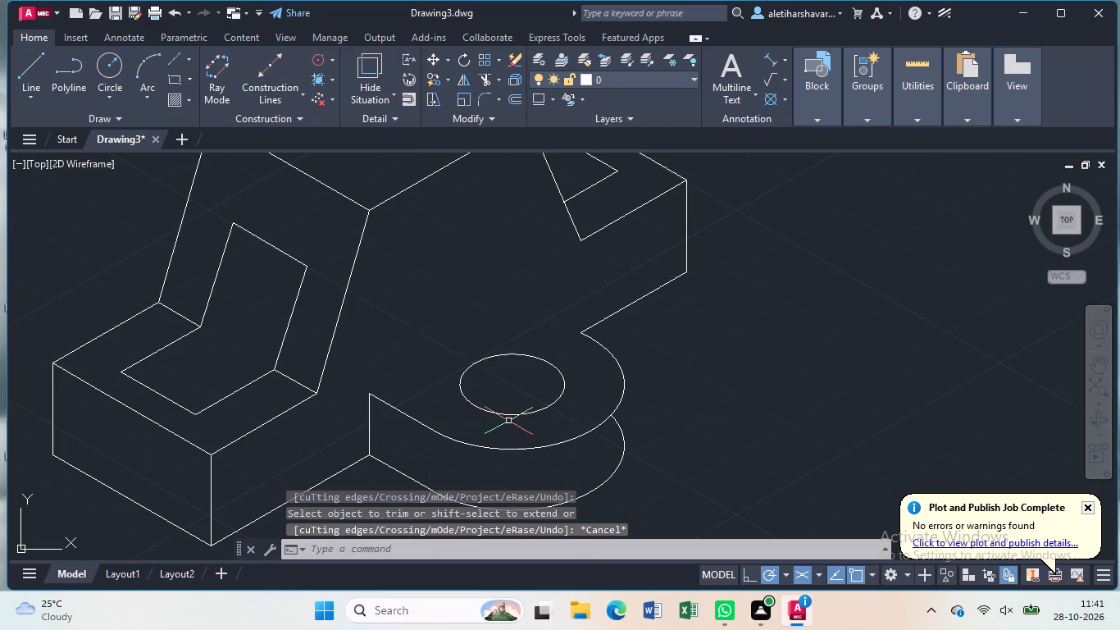
pyautogui.press('l')
pyautogui.press('Return')
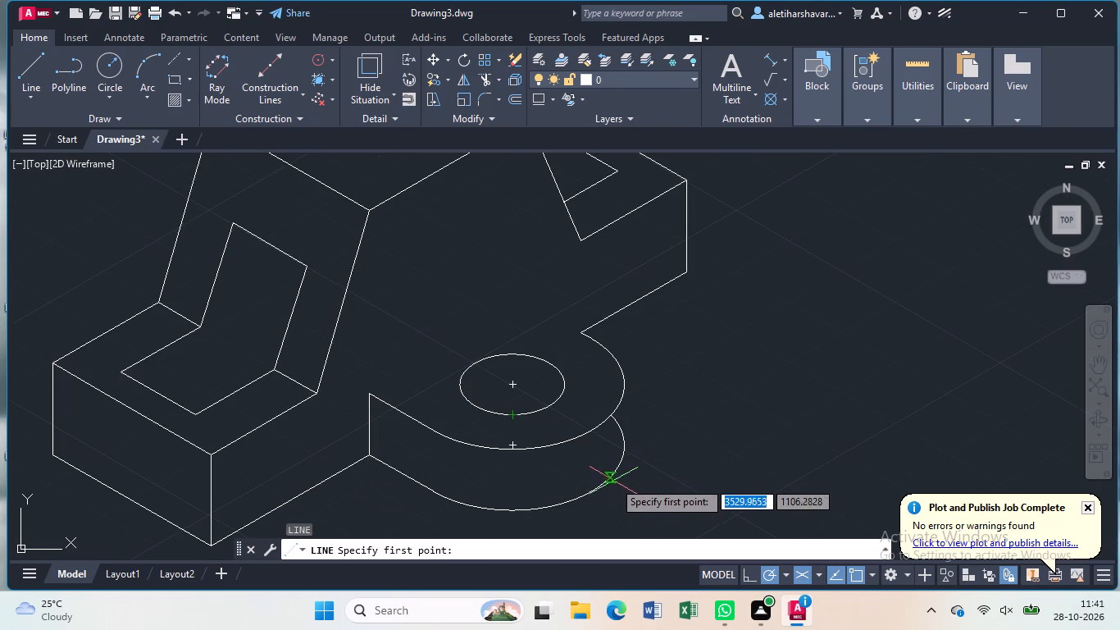
pyautogui.click(630, 447)
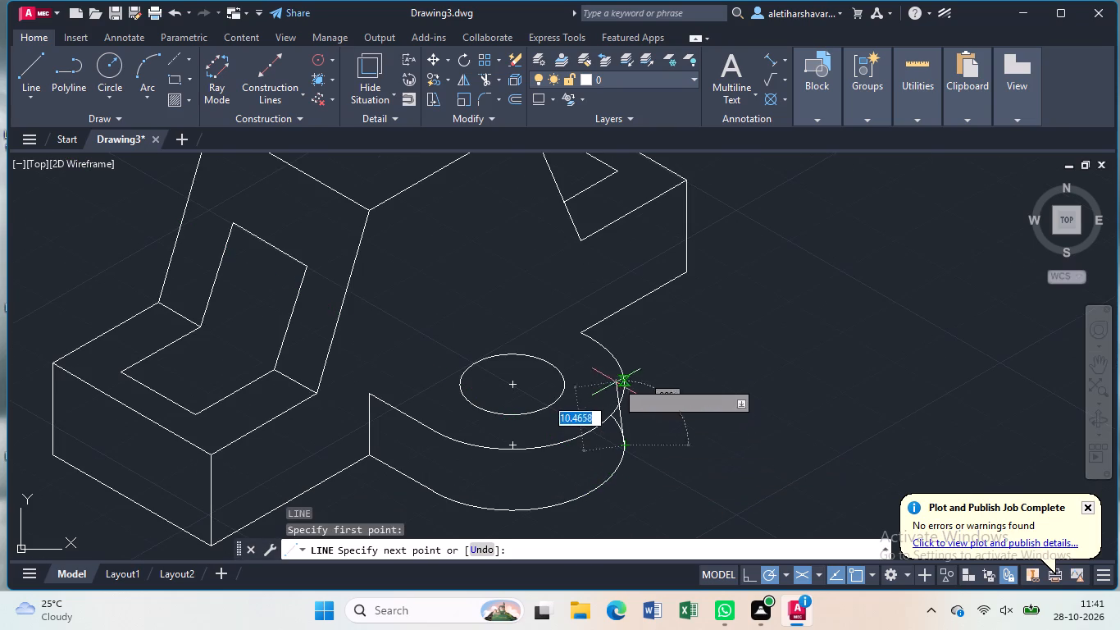
pyautogui.click(624, 341)
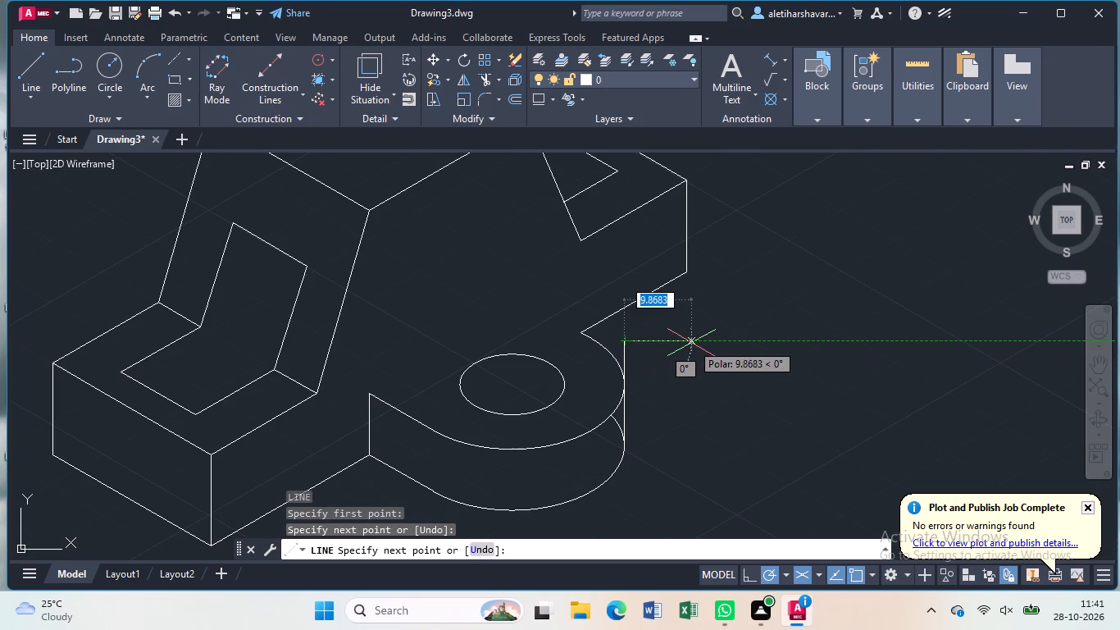
pyautogui.press('Escape')
# Trim the lower arc stretch inside the lug's side and the vertical line's overshoot above the upper arc.
pyautogui.write('tr')
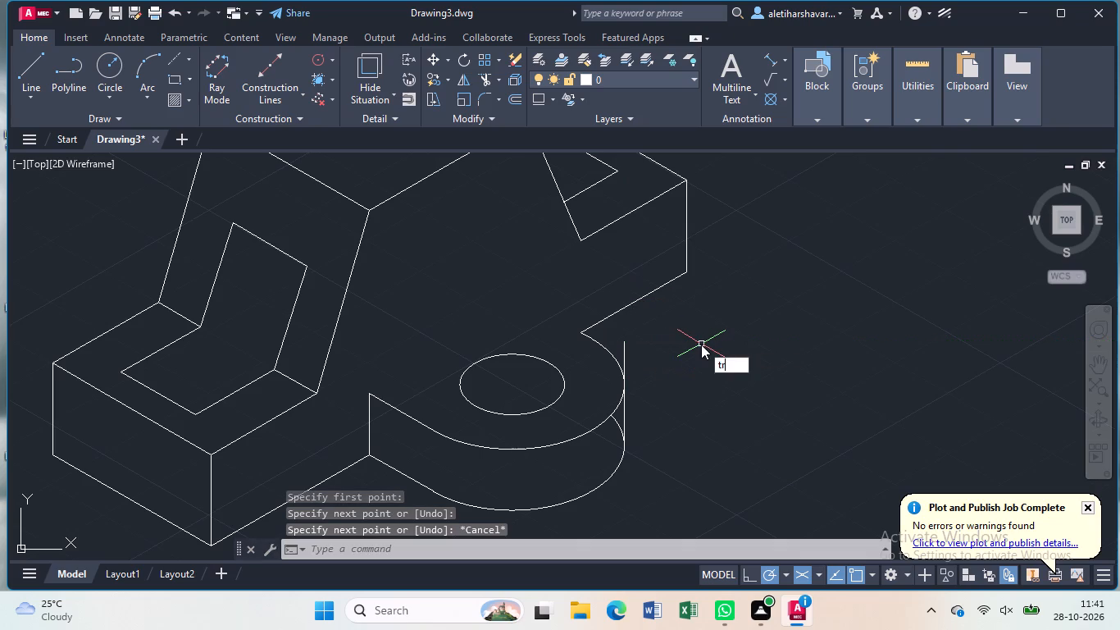
pyautogui.press('Return')
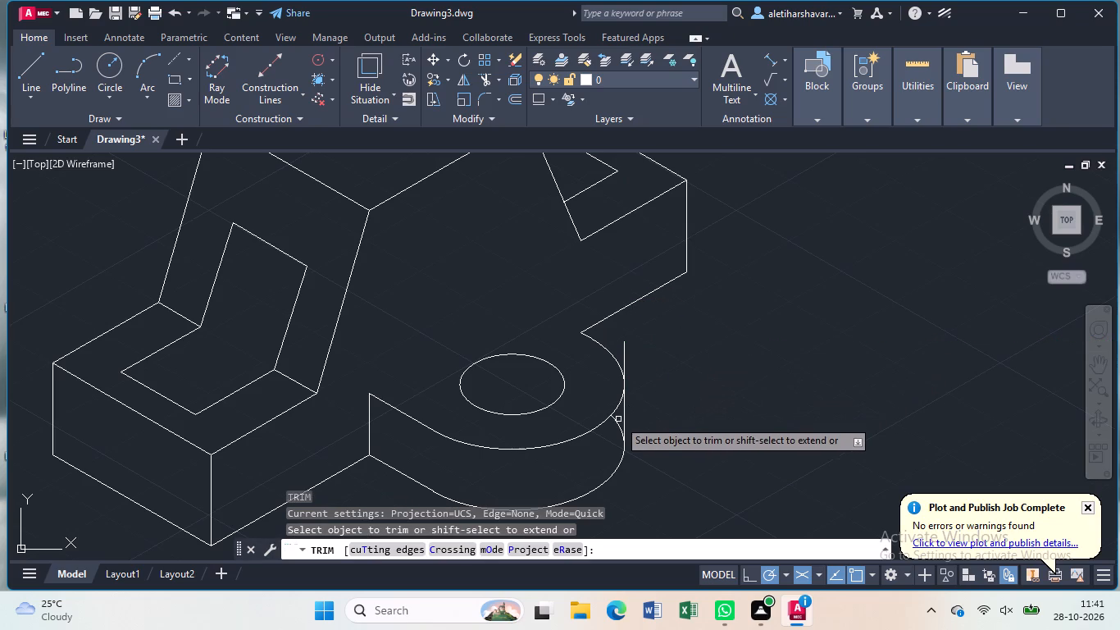
pyautogui.click(618, 420)
pyautogui.click(624, 347)
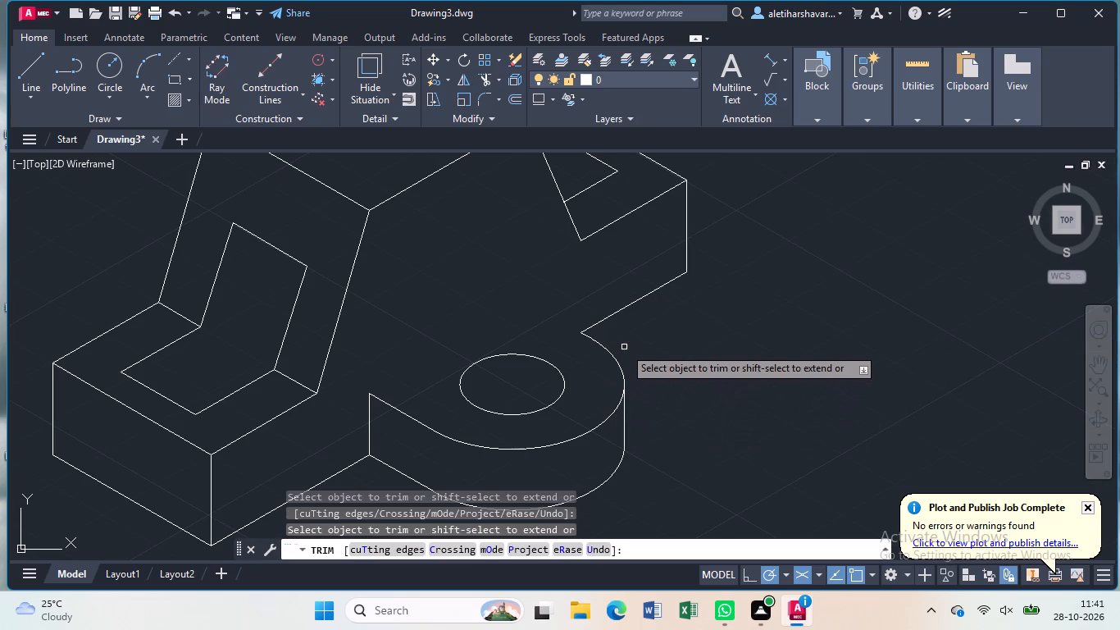
pyautogui.press('Escape')
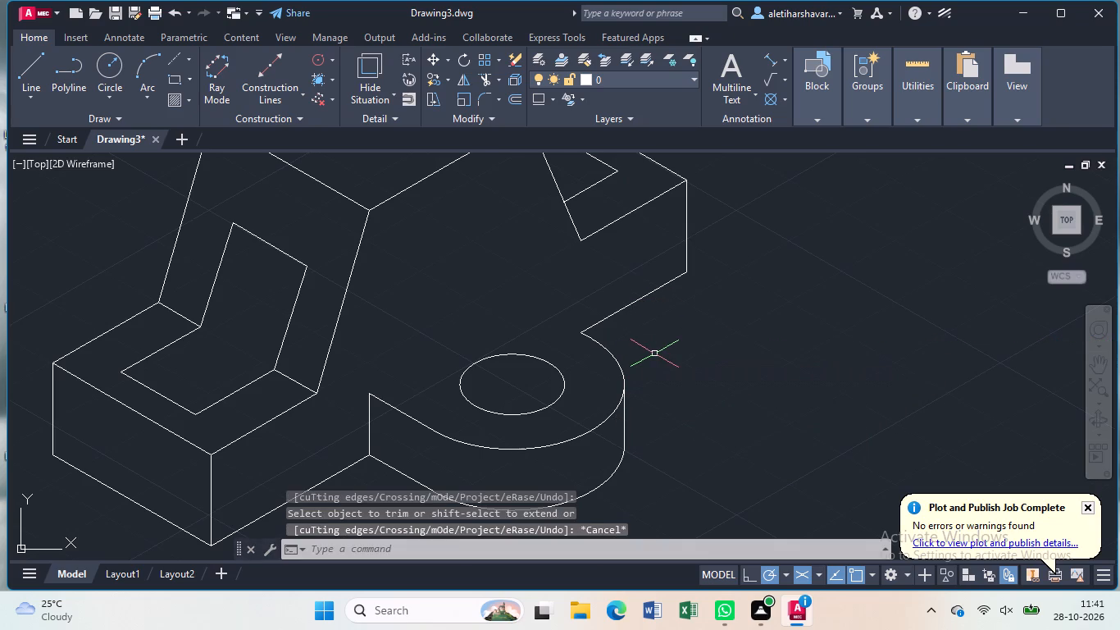
# Draw a 30° line from the lug's upper front corner along the block's face, ending past the lug's rear side.
pyautogui.scroll(-1, 656, 354)
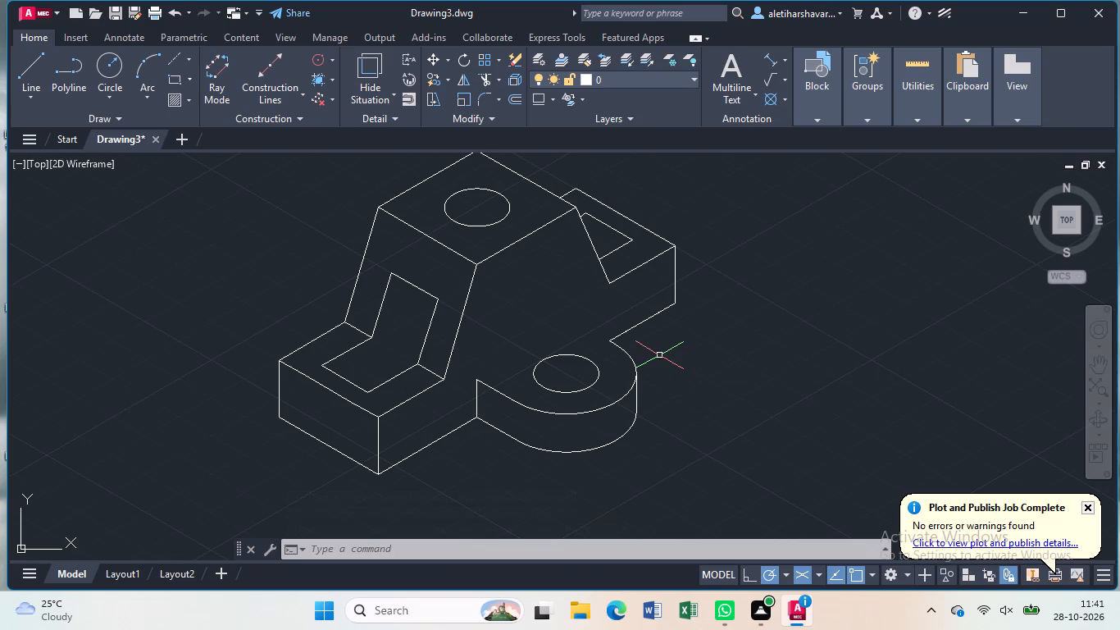
pyautogui.press('l')
pyautogui.press('Return')
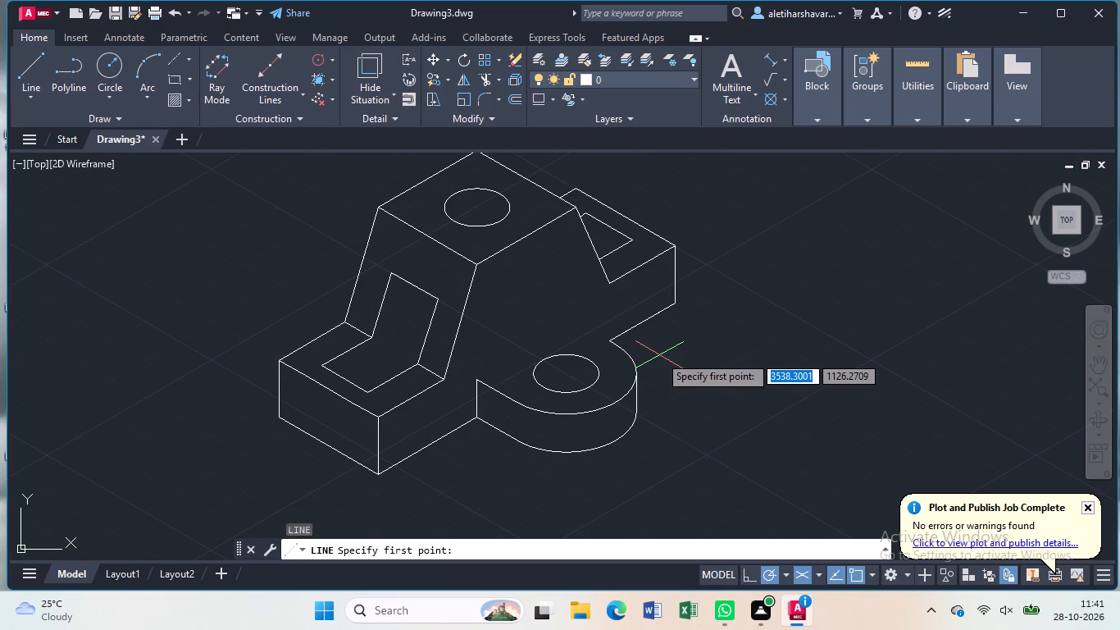
pyautogui.click(480, 380)
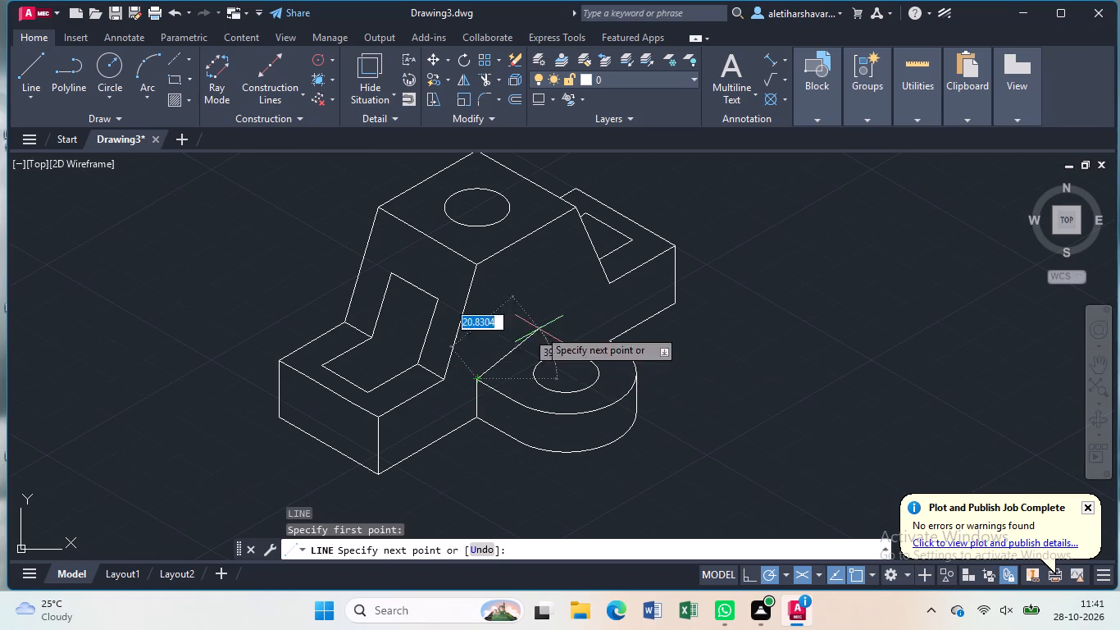
pyautogui.click(607, 299)
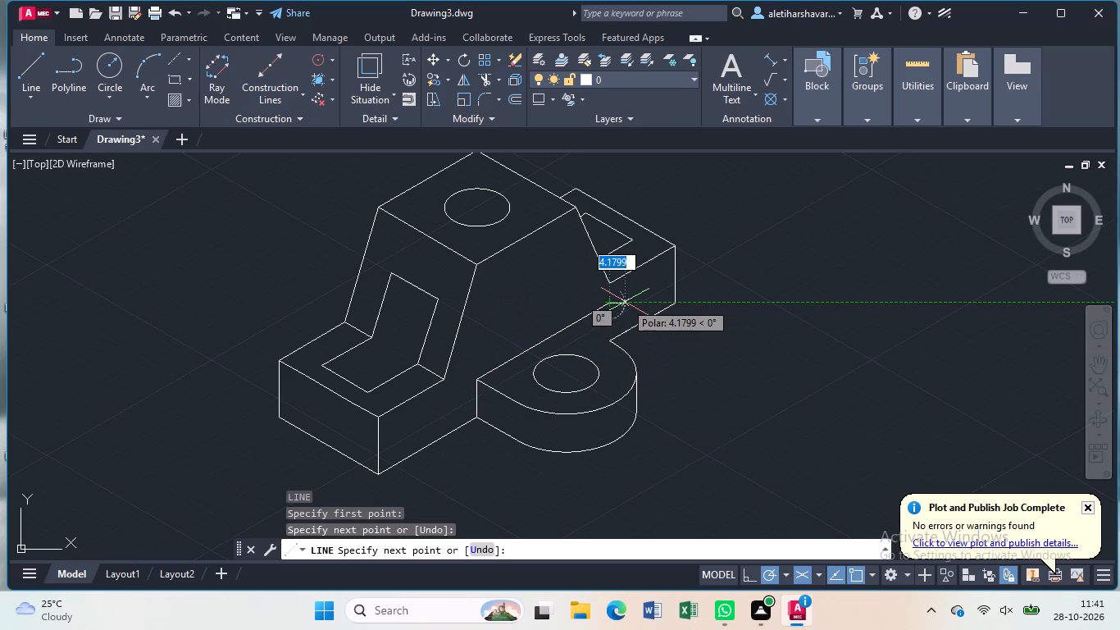
pyautogui.press('Escape')
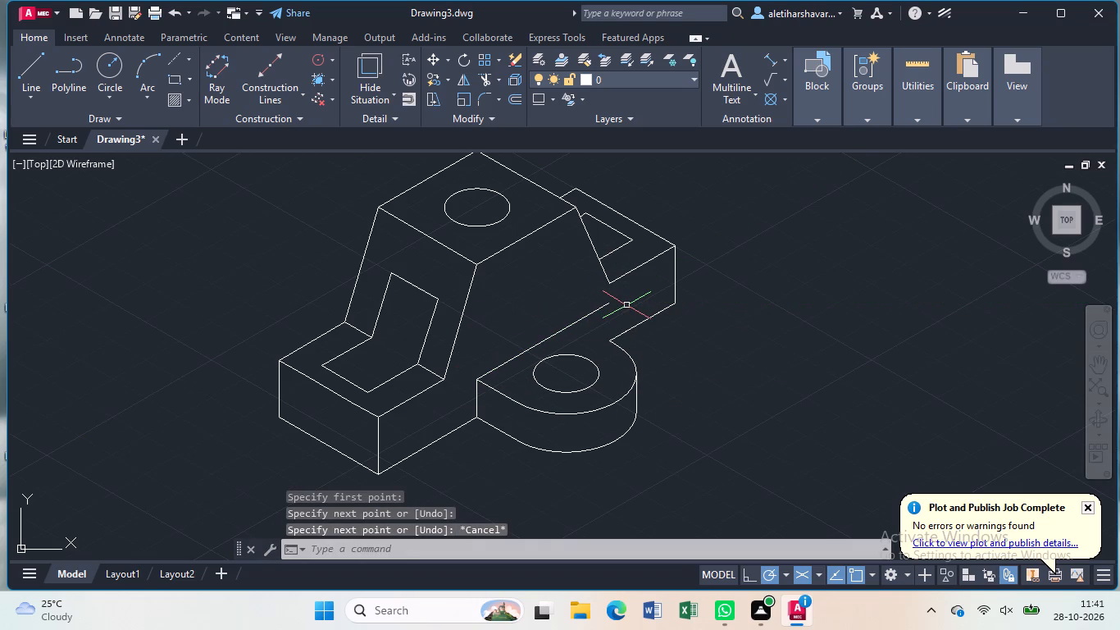
# Extend the lug's rear side line to the new joining edge, then trim that edge's overshoot and the block's bottom edge inside the lug.
pyautogui.write('tr')
pyautogui.press('Return')
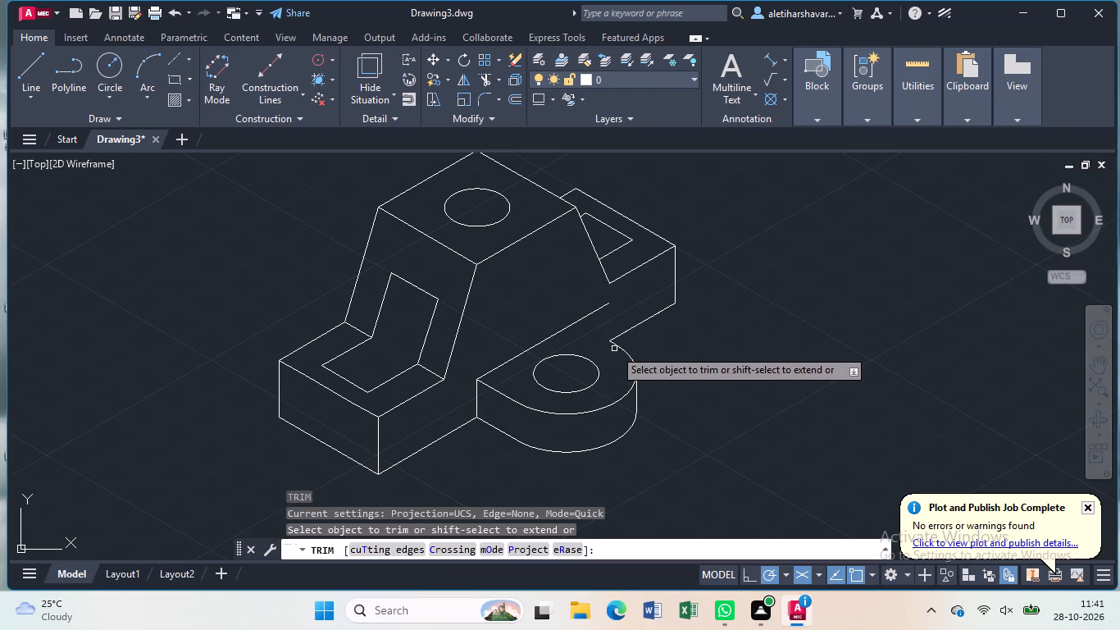
pyautogui.keyDown('shift'); pyautogui.click(609, 338); pyautogui.keyUp('shift')
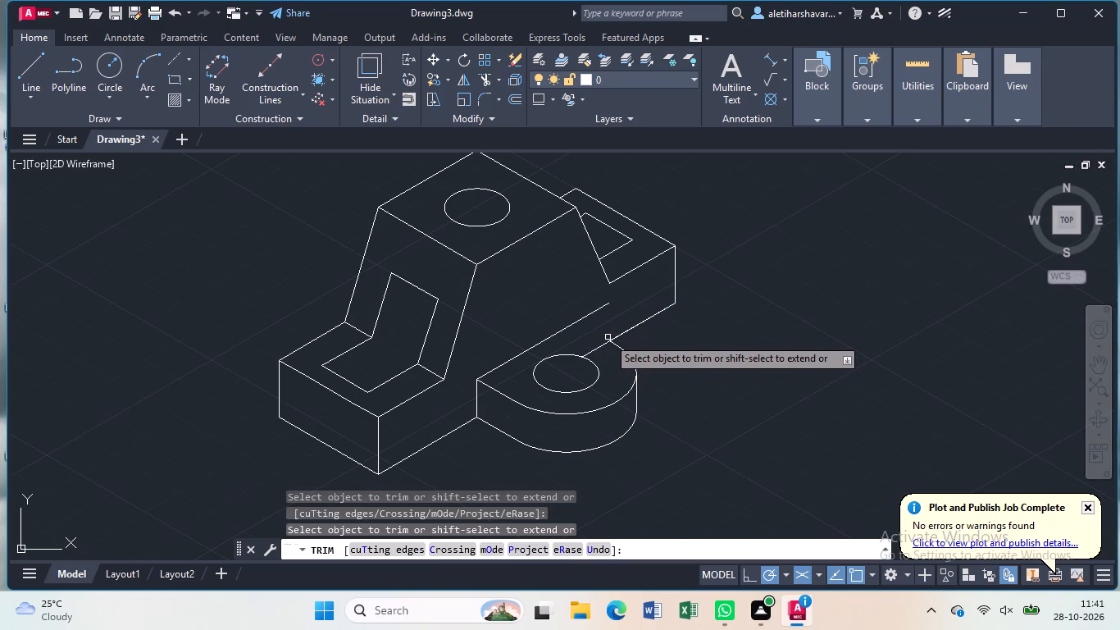
pyautogui.keyDown('shift'); pyautogui.click(612, 340); pyautogui.keyUp('shift')
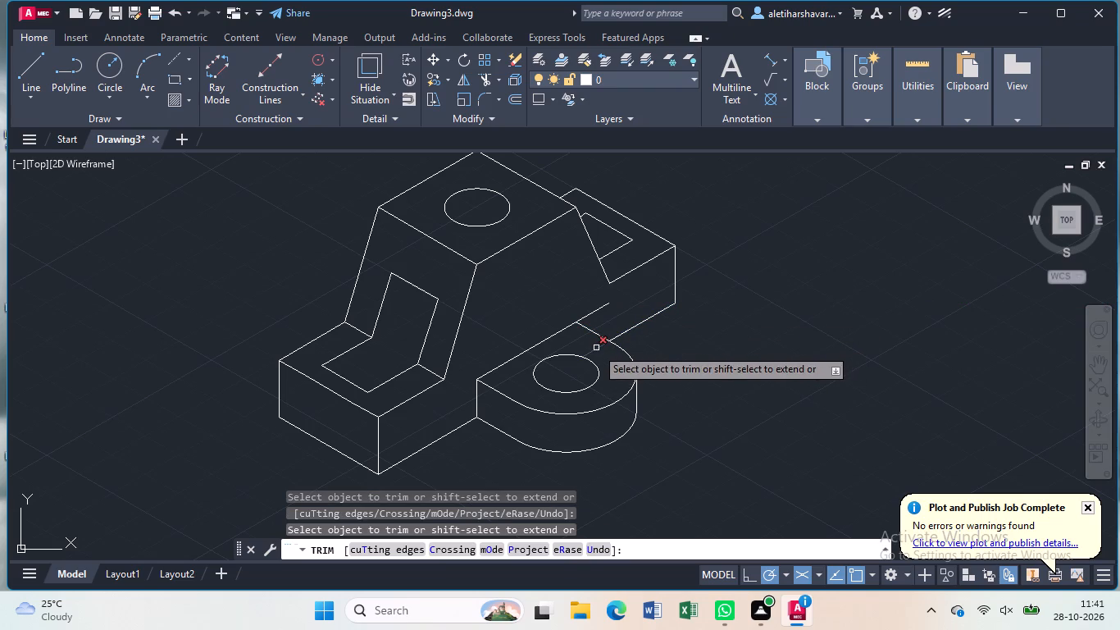
pyautogui.click(596, 348)
pyautogui.click(599, 308)
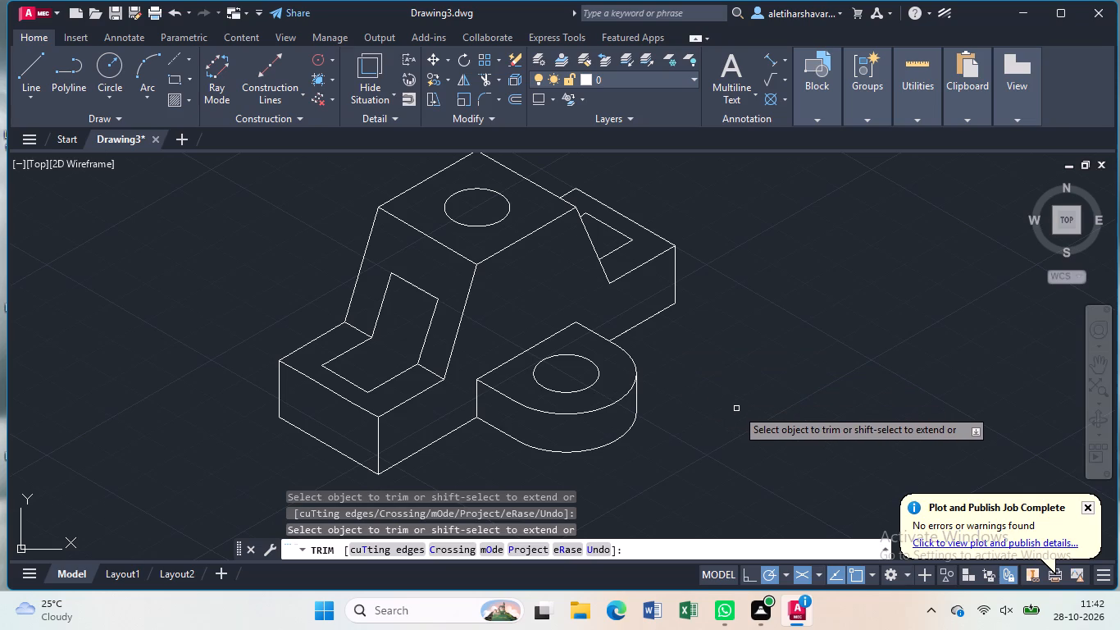
pyautogui.press('Escape')
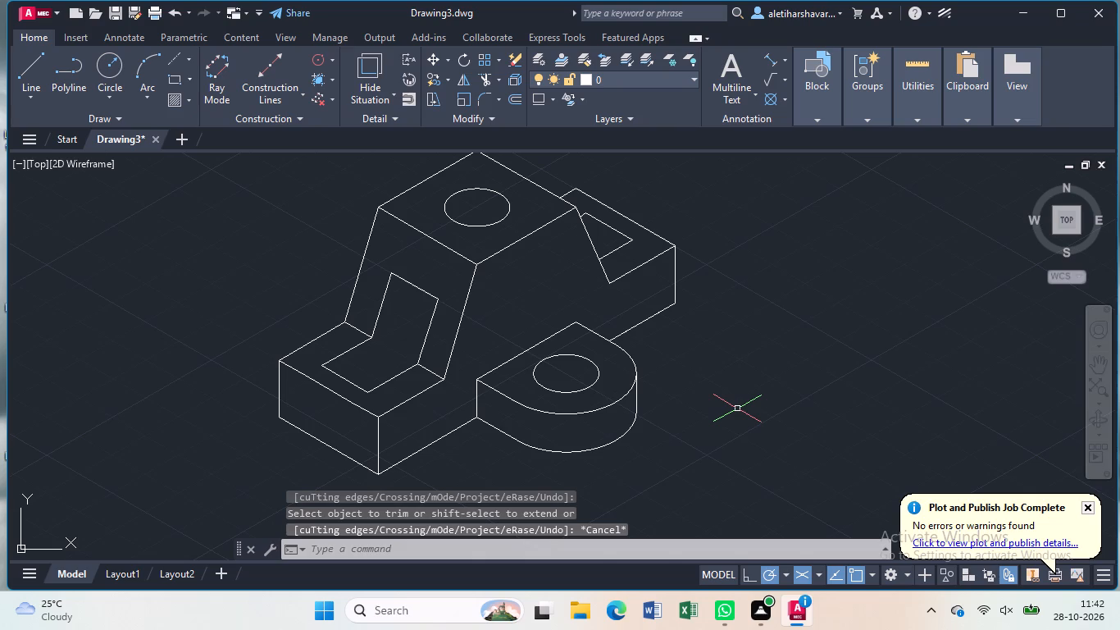
# Set the current linetype to a broken-line pattern for drawing centre lines.
pyautogui.hotkey('ctrl', '1')
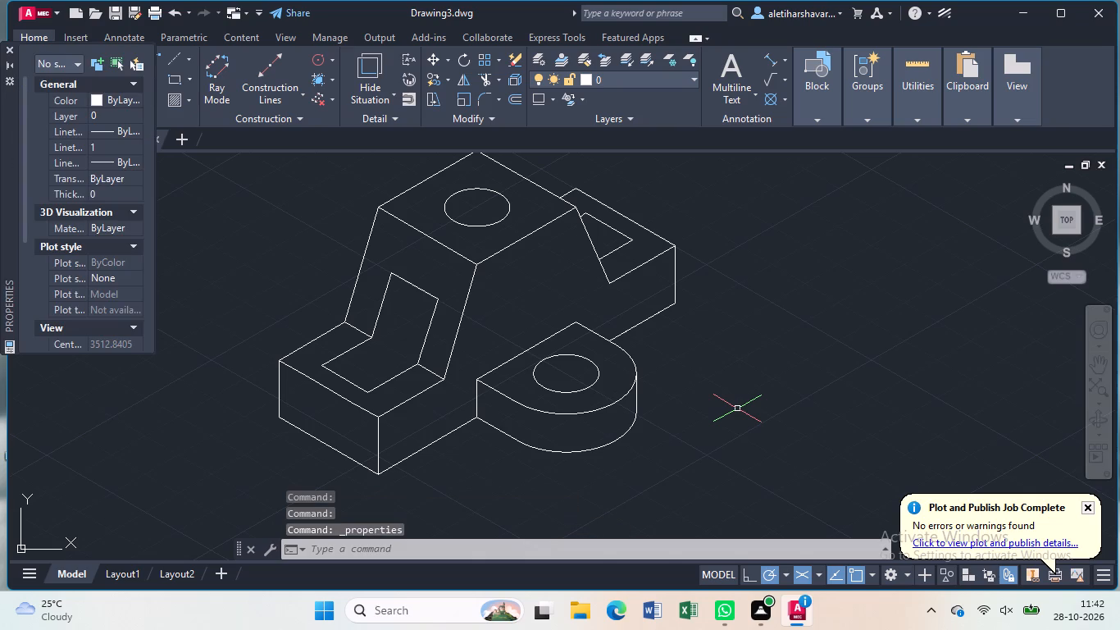
pyautogui.click(137, 135)
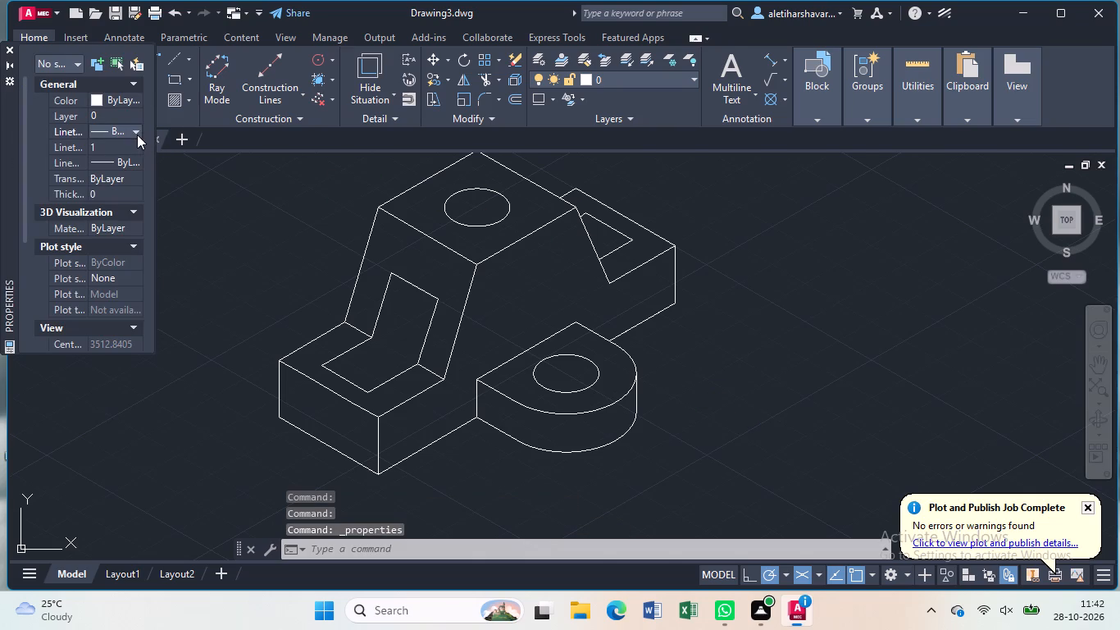
pyautogui.click(135, 133)
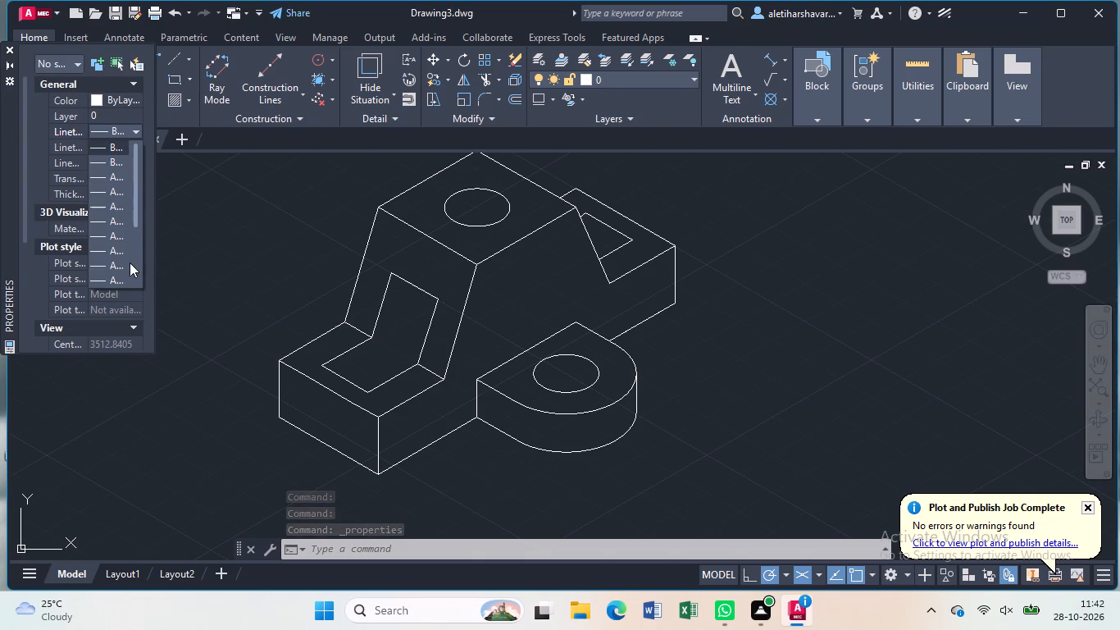
pyautogui.click(120, 267)
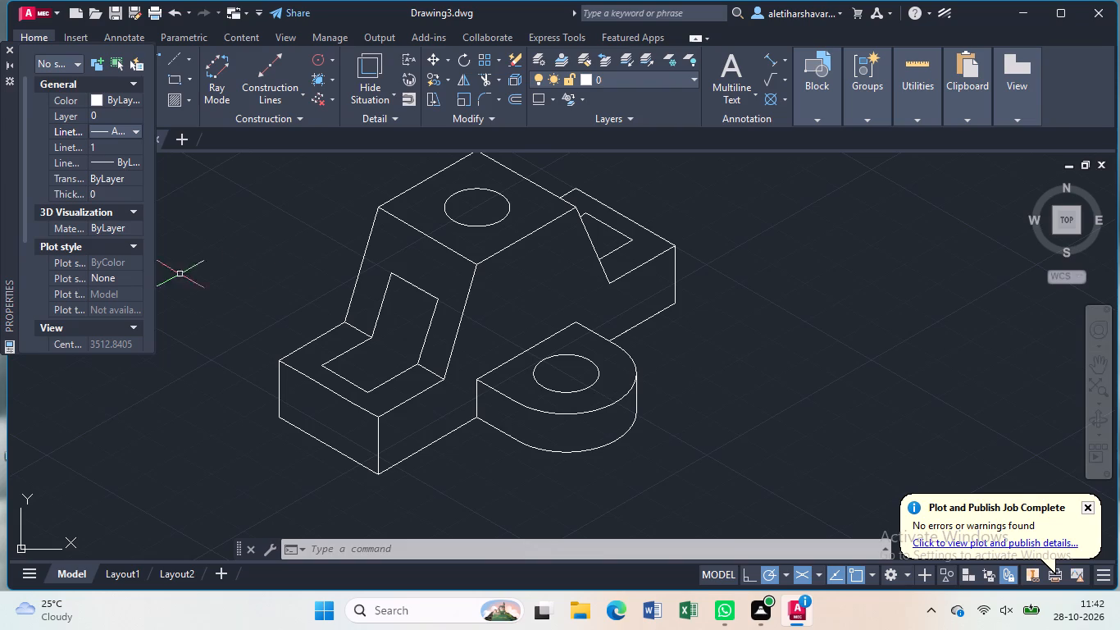
# Draw two crossing isometric centre lines, each about 22 long, through the centre of the top face's hole.
pyautogui.press('l')
pyautogui.press('Return')
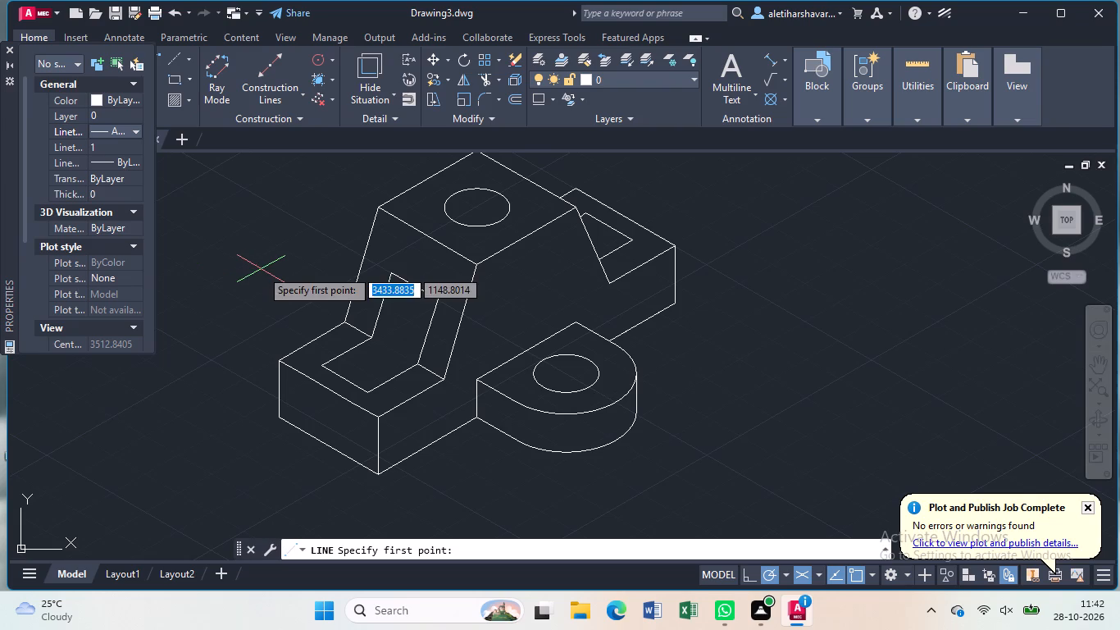
pyautogui.moveTo(386, 231); pyautogui.dragTo(399, 337, button='middle')
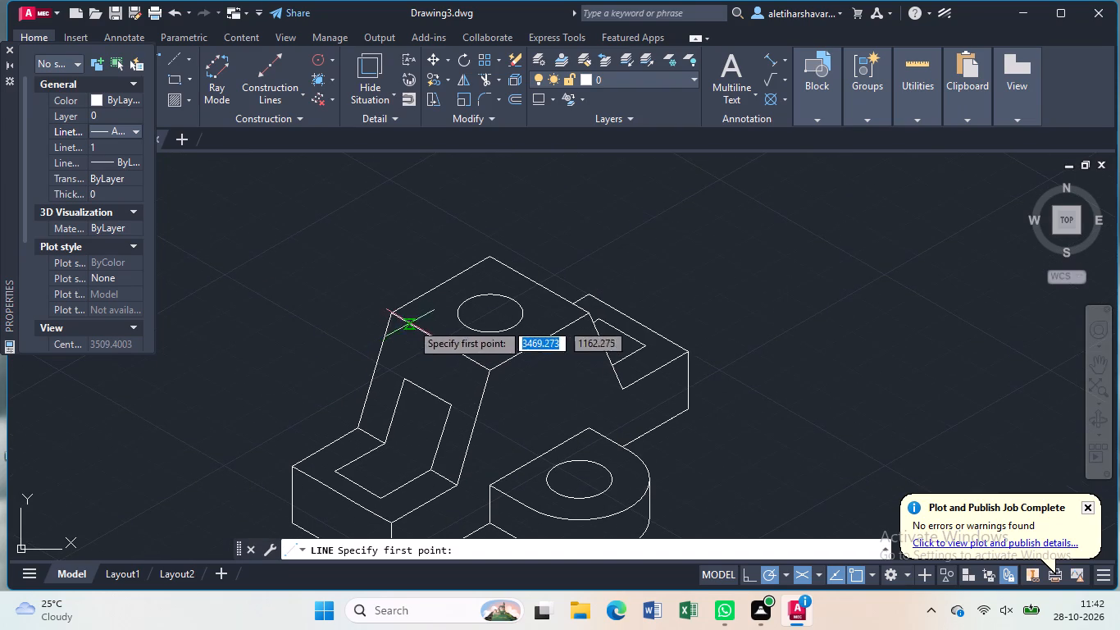
pyautogui.click(458, 289)
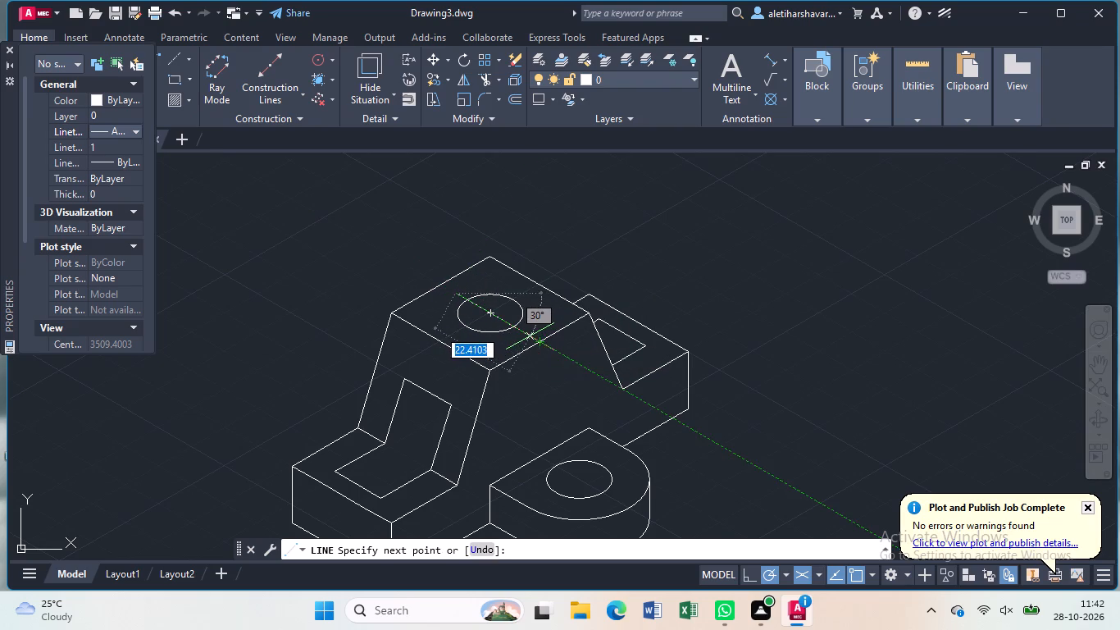
pyautogui.click(530, 336)
pyautogui.press('Escape')
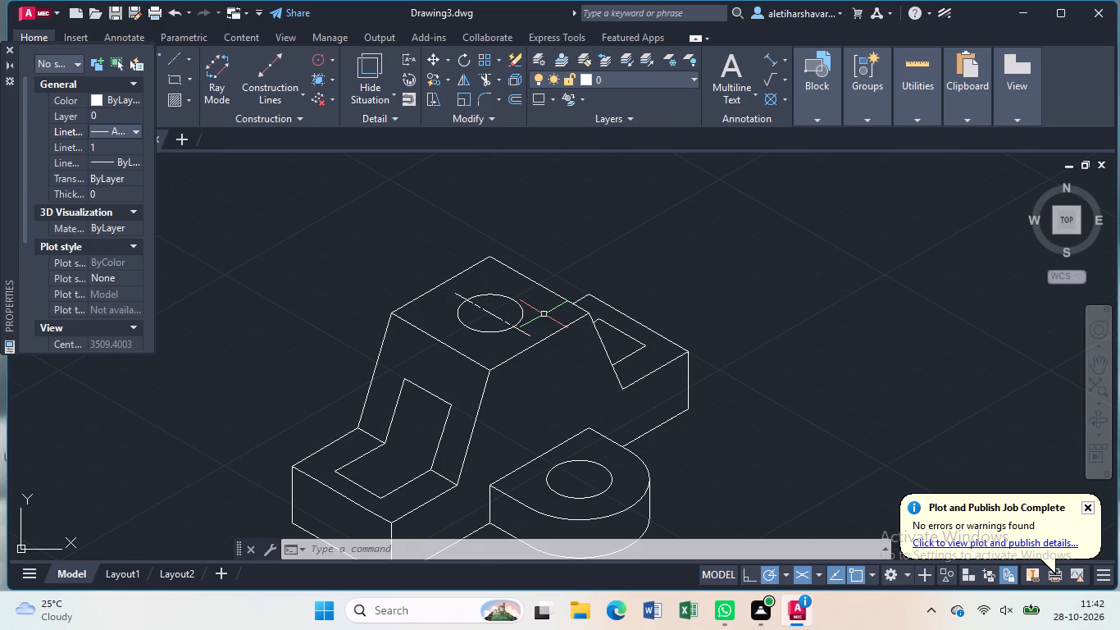
pyautogui.press('l')
pyautogui.press('Return')
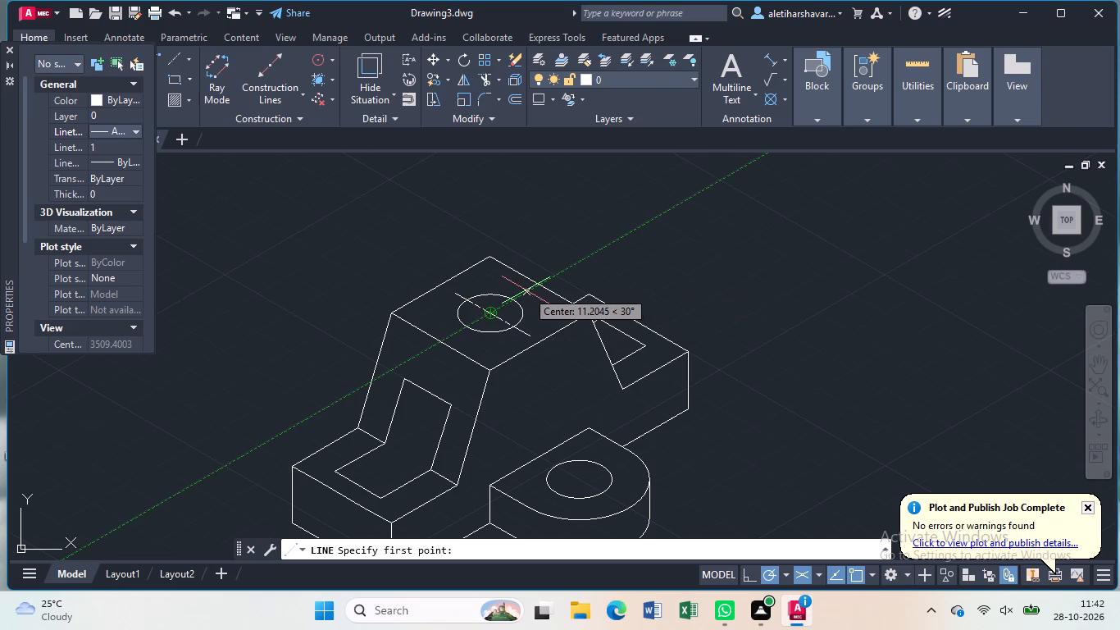
pyautogui.click(526, 290)
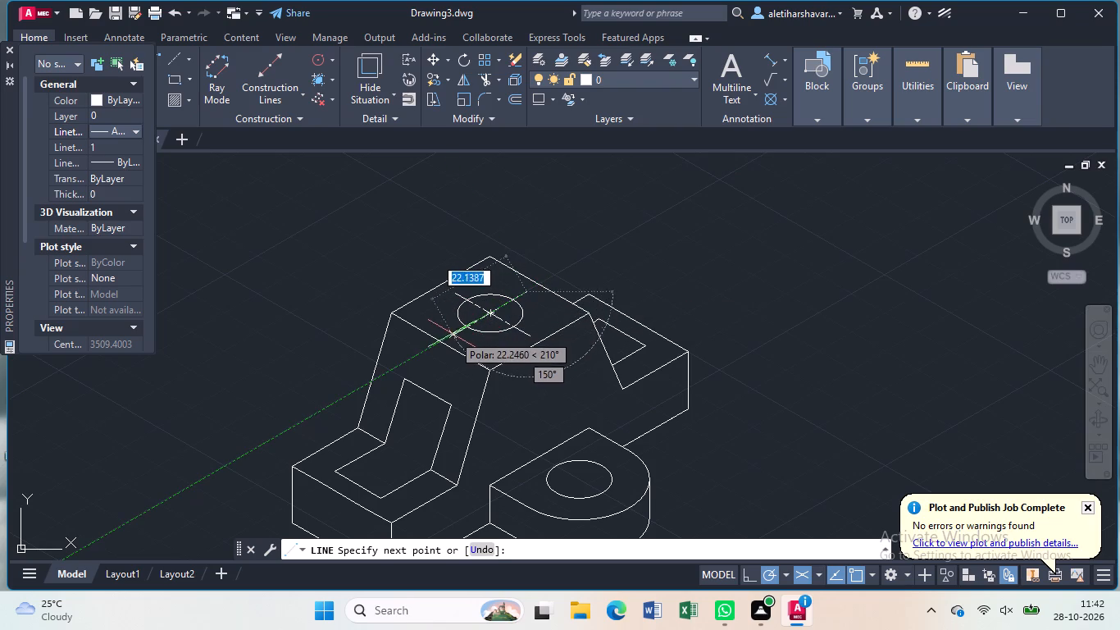
pyautogui.click(451, 336)
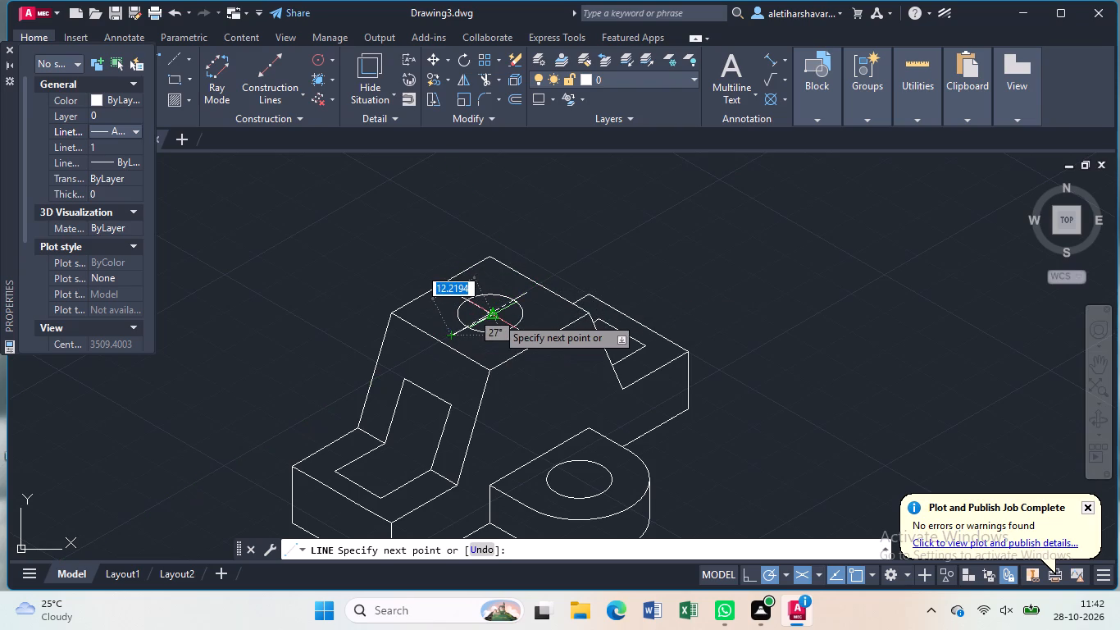
pyautogui.press('Escape')
pyautogui.click(529, 389)
# Draw two crossing isometric centre lines, about 21 and 20 long, through the centre of the lug's hole.
pyautogui.moveTo(529, 389); pyautogui.dragTo(524, 385, button='middle')
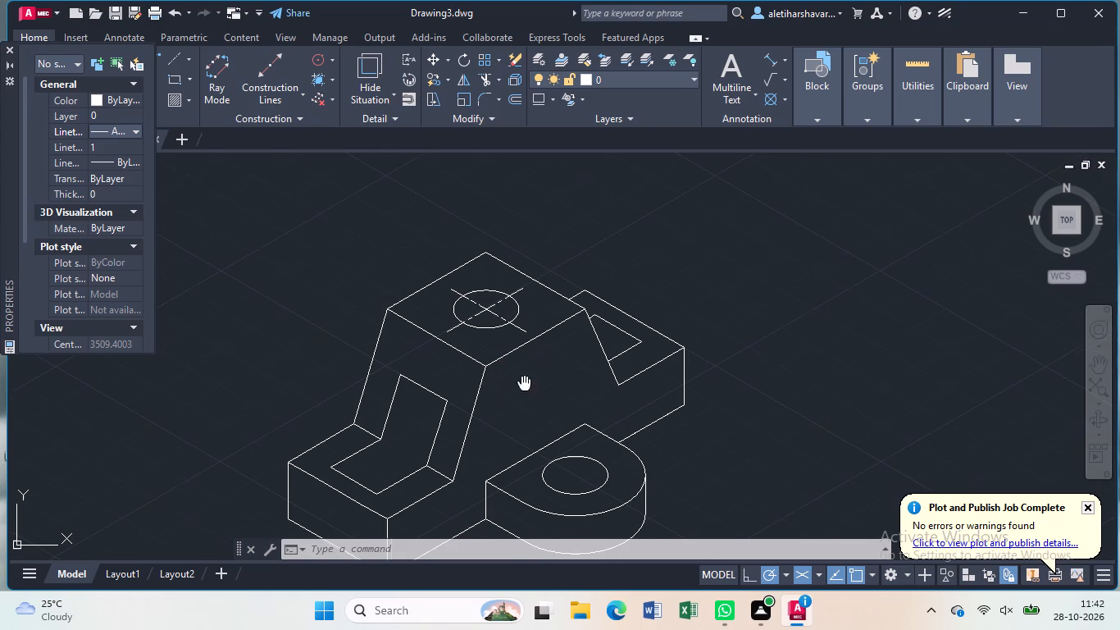
pyautogui.moveTo(524, 385); pyautogui.dragTo(487, 300, button='middle')
pyautogui.moveTo(531, 451); pyautogui.dragTo(476, 336, button='middle')
pyautogui.press('l')
pyautogui.press('Return')
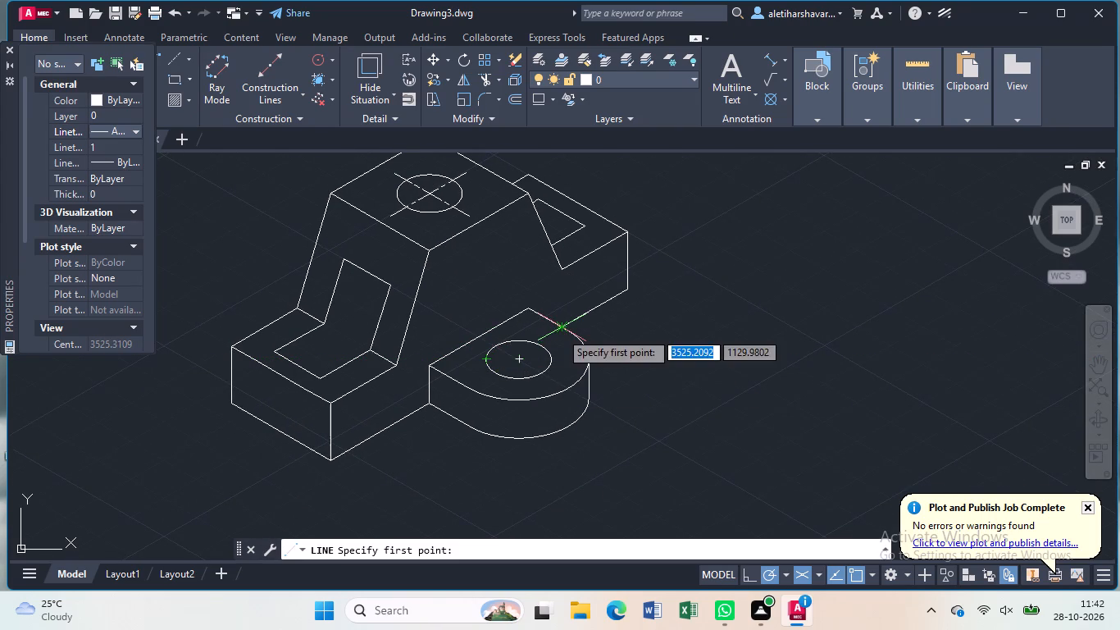
pyautogui.click(556, 339)
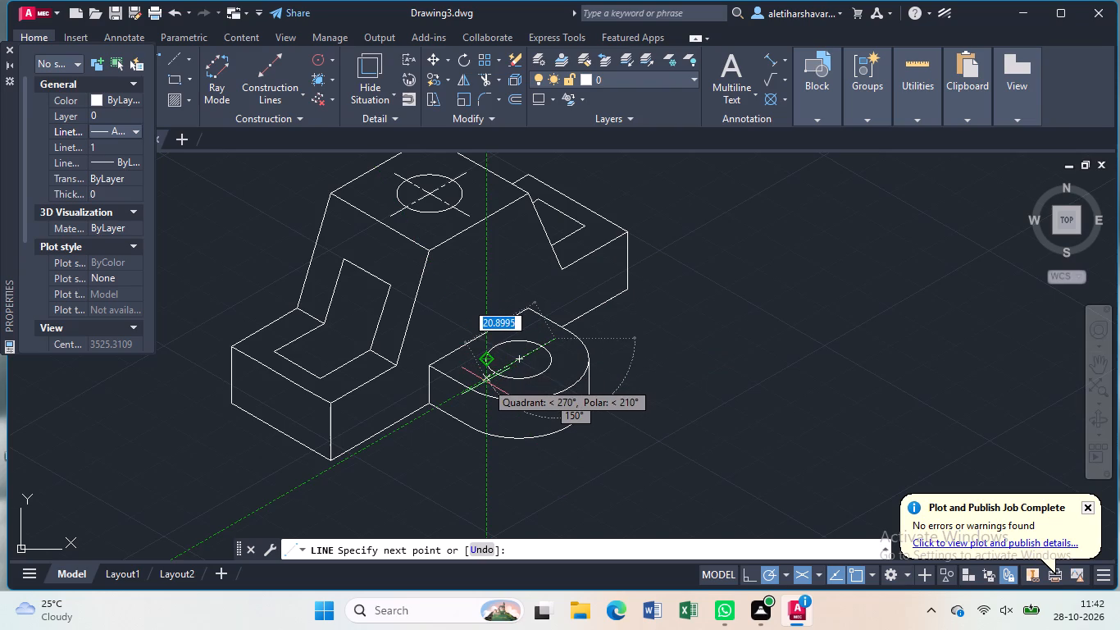
pyautogui.click(485, 381)
pyautogui.press('Escape')
pyautogui.press('l')
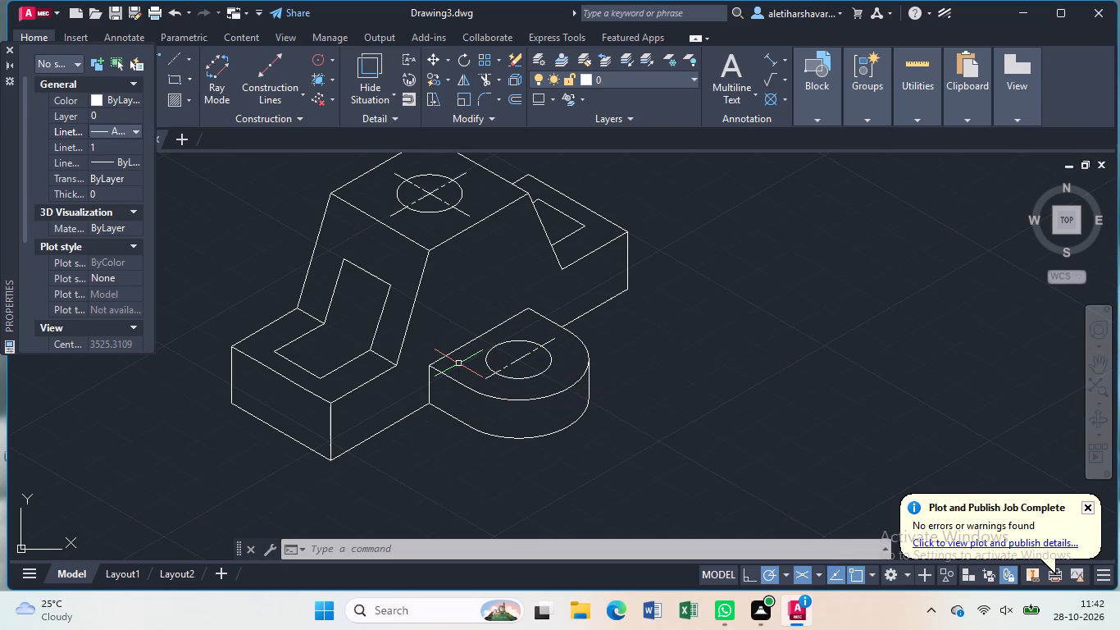
pyautogui.press('Return')
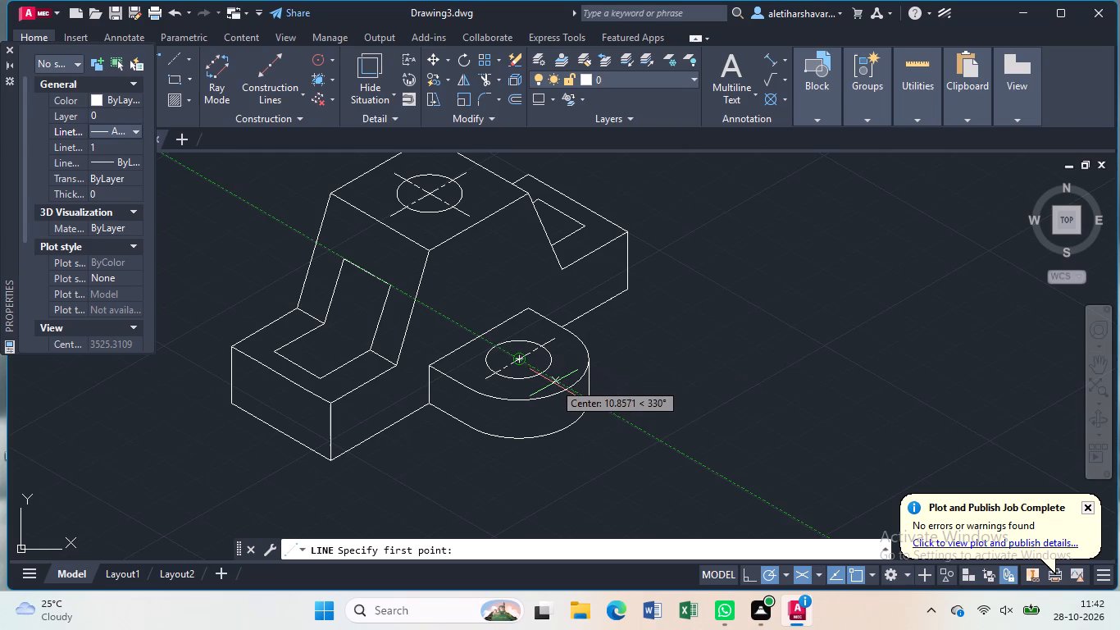
pyautogui.click(553, 383)
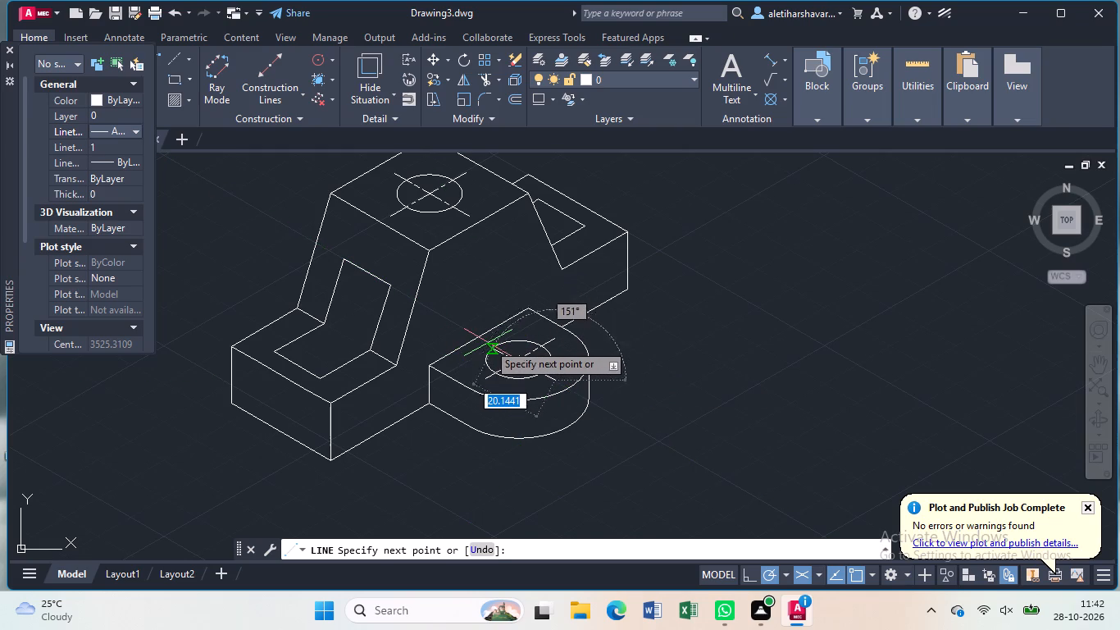
pyautogui.scroll(3, 488, 343)
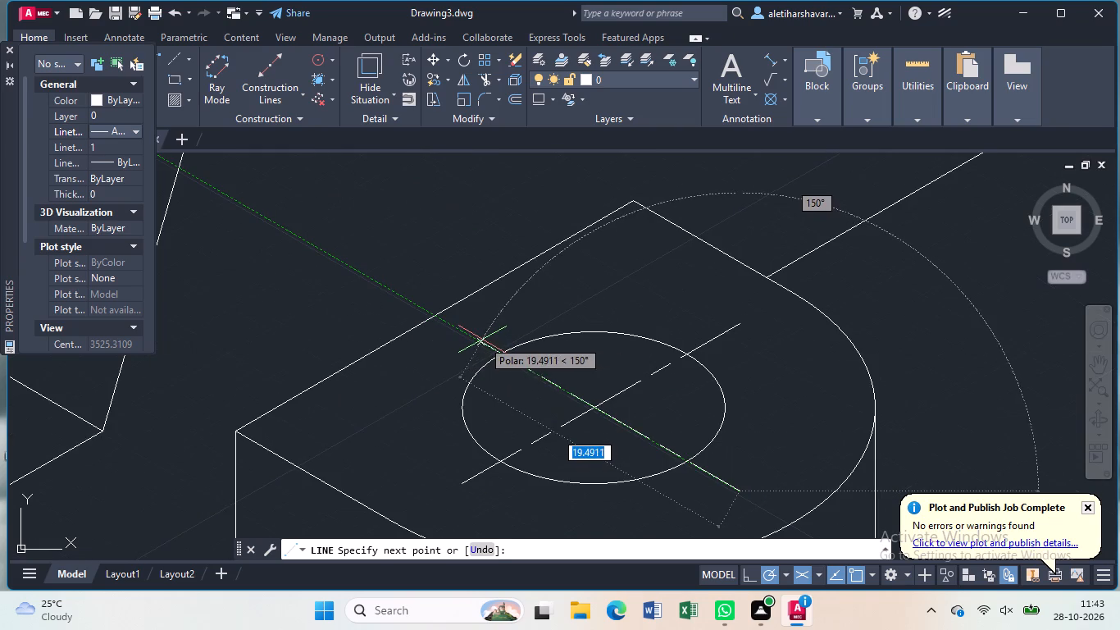
pyautogui.click(474, 335)
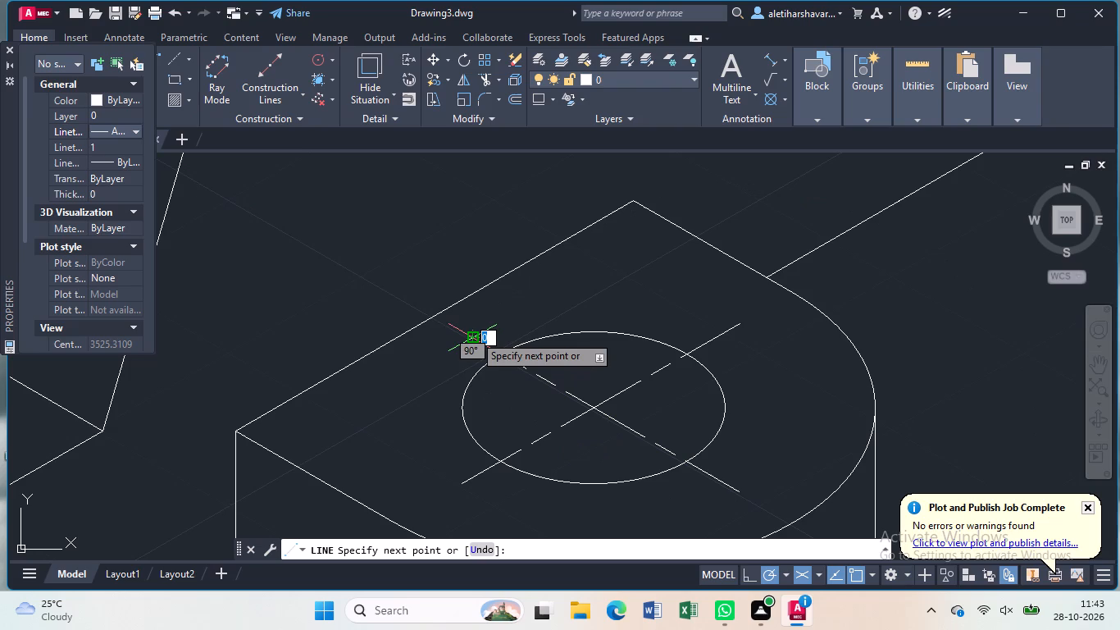
pyautogui.press('Escape')
pyautogui.scroll(-1, 446, 368)
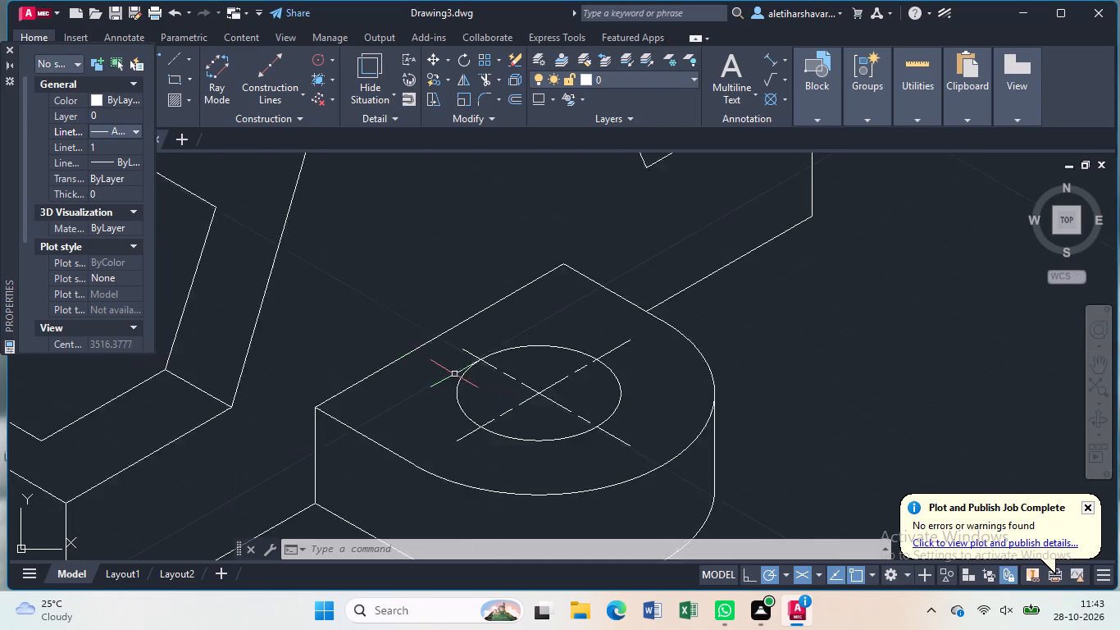
pyautogui.scroll(-1, 454, 374)
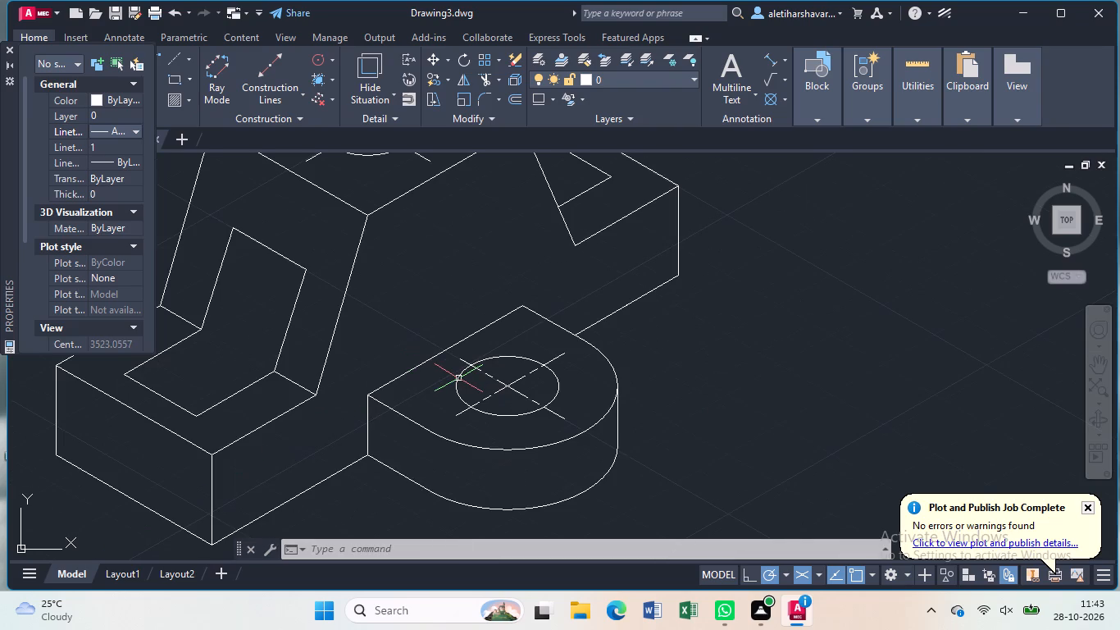
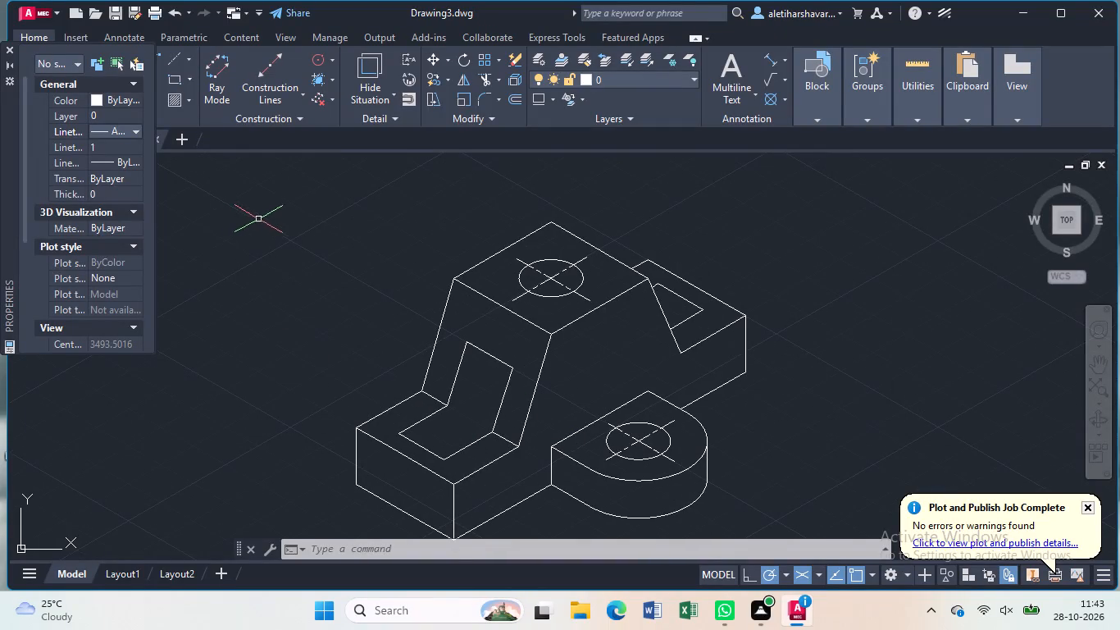
# Set the current linetype for new objects back to ByLayer, leaving the drawn centre lines as they are.
pyautogui.click(135, 126)
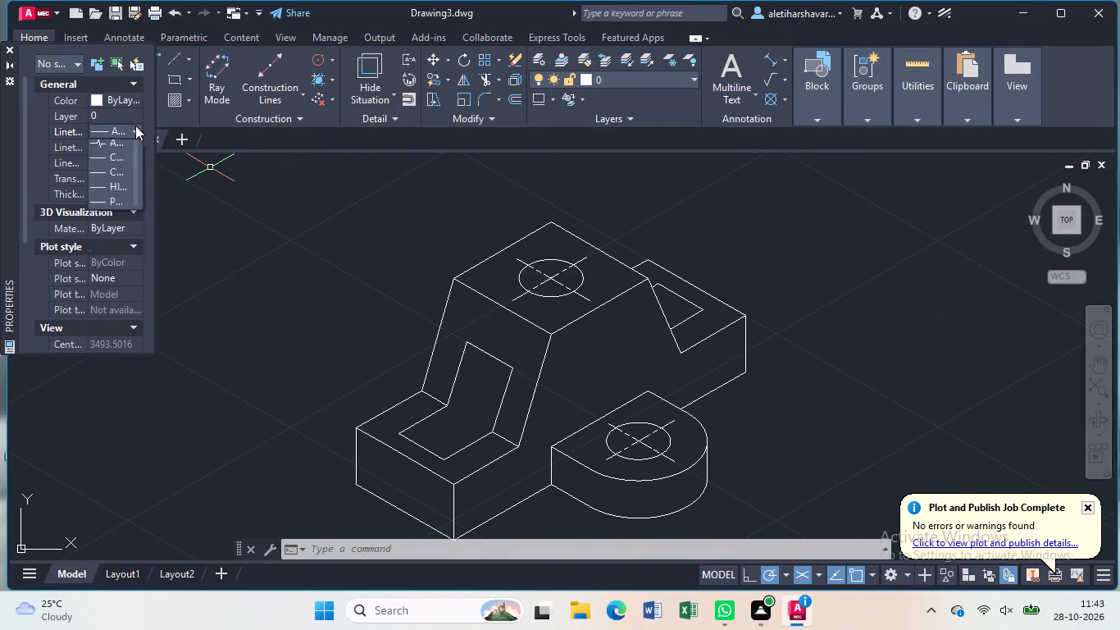
pyautogui.scroll(4, 121, 180)
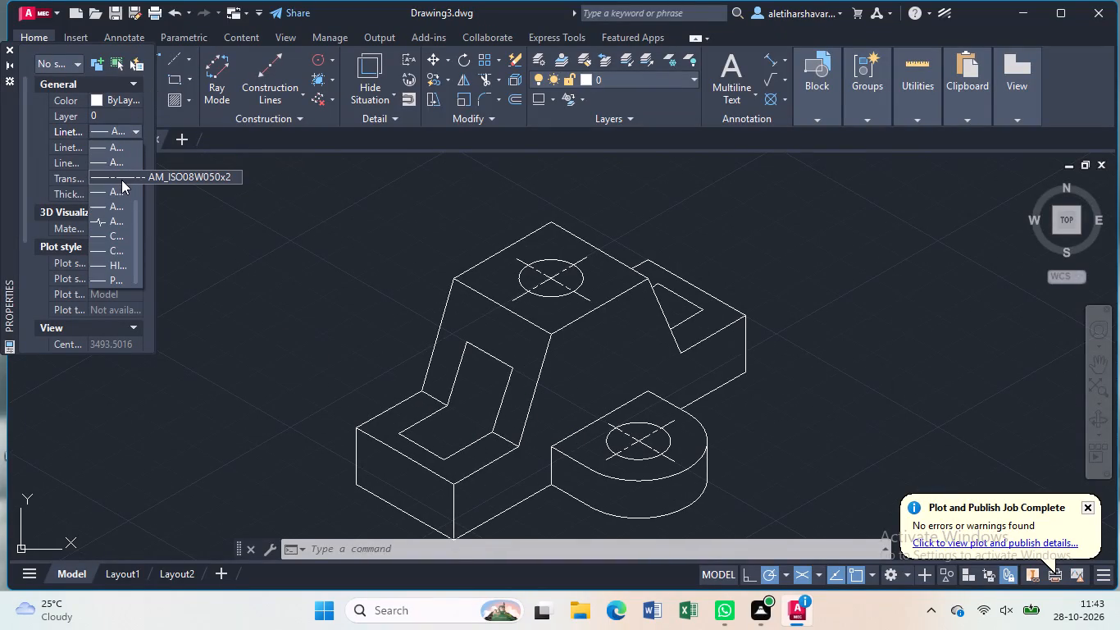
pyautogui.scroll(8, 142, 208)
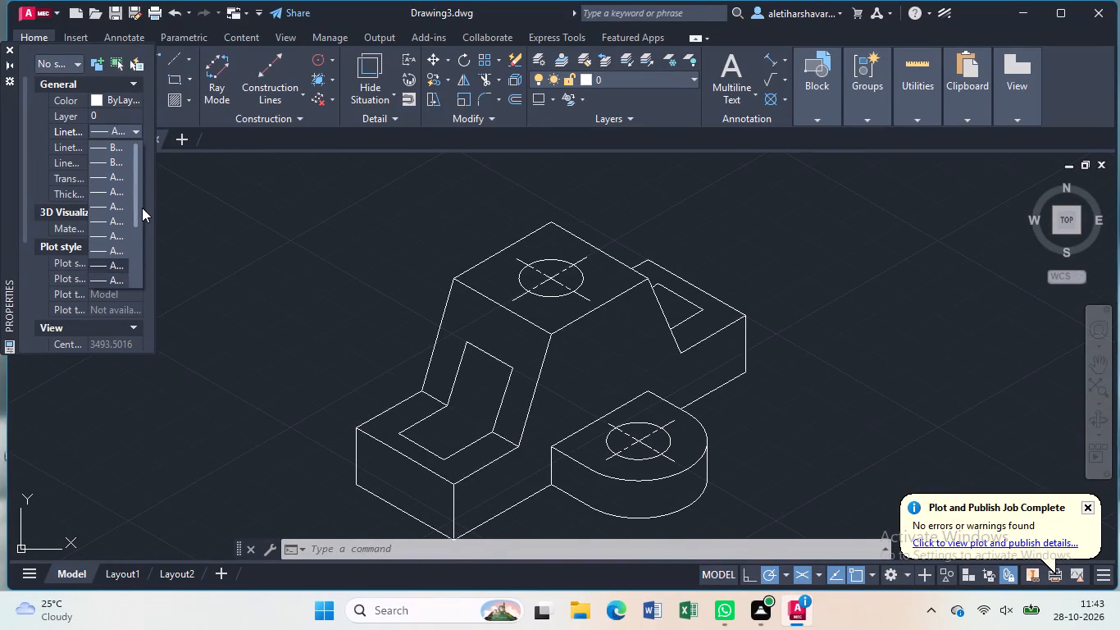
pyautogui.scroll(1, 142, 208)
pyautogui.click(123, 148)
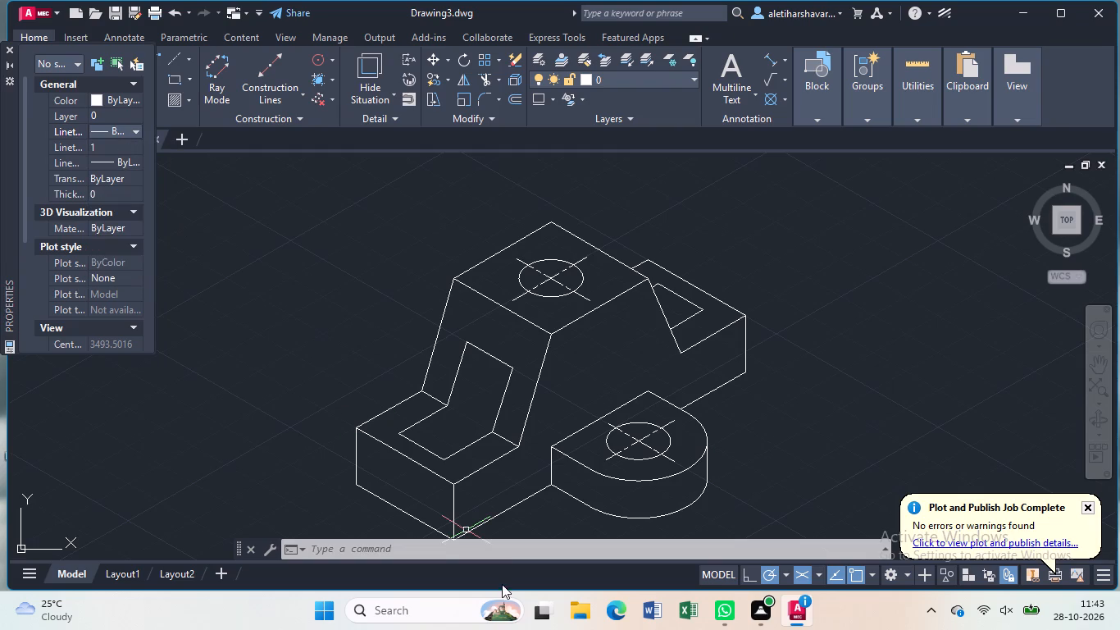
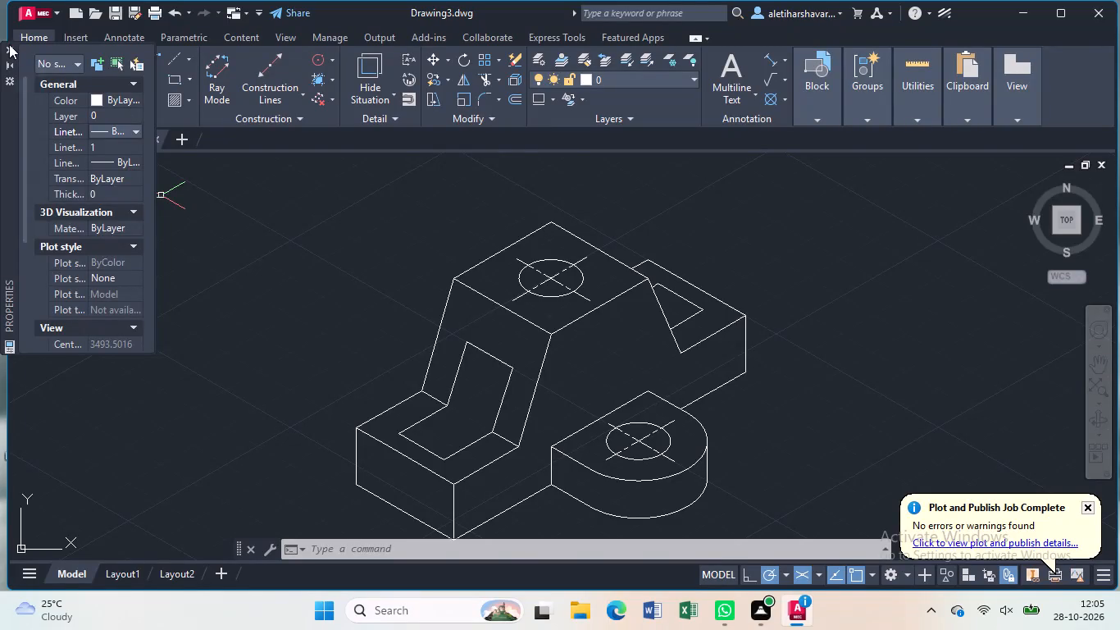
# Add aligned dimensions to the block's plain right end: its outer vertical edge height and its outer top edge across the depth.
pyautogui.click(7, 48)
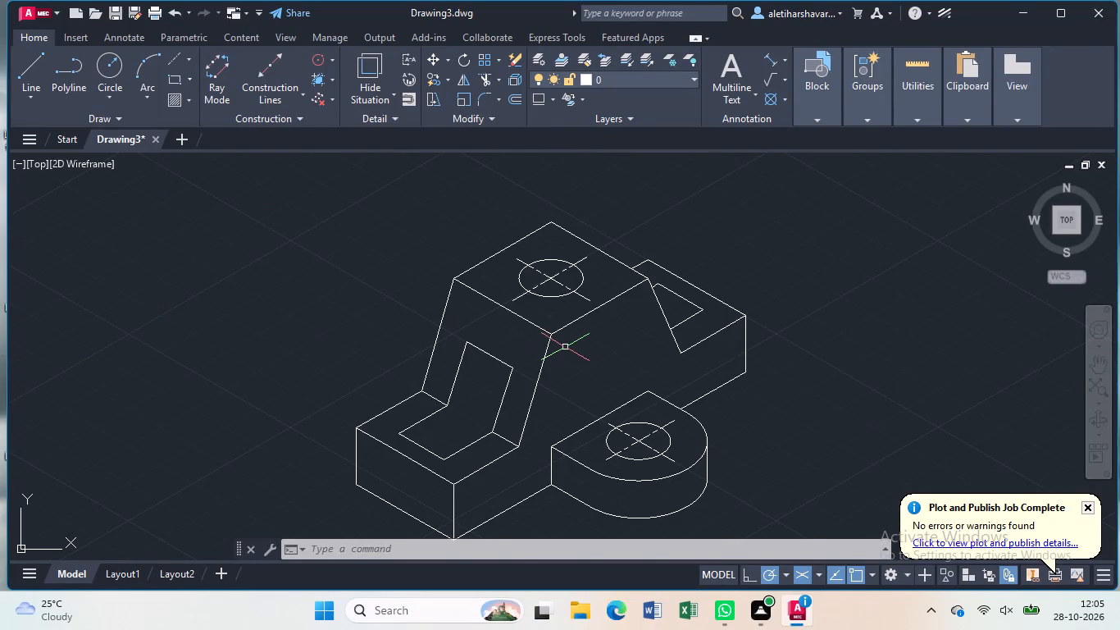
pyautogui.scroll(-1, 685, 338)
pyautogui.scroll(1, 686, 338)
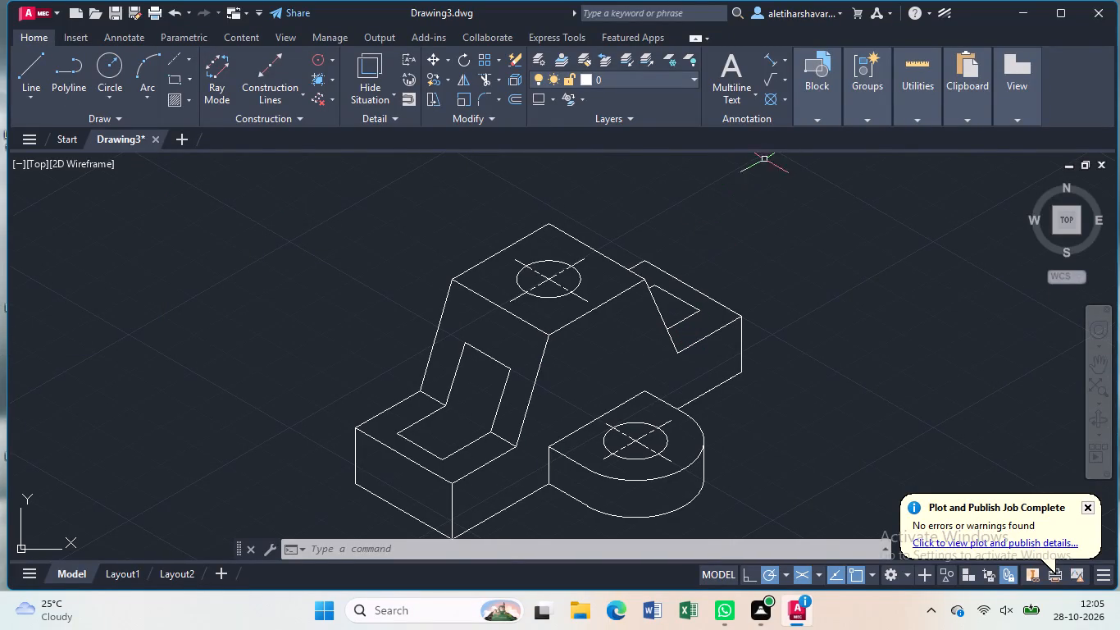
pyautogui.click(772, 61)
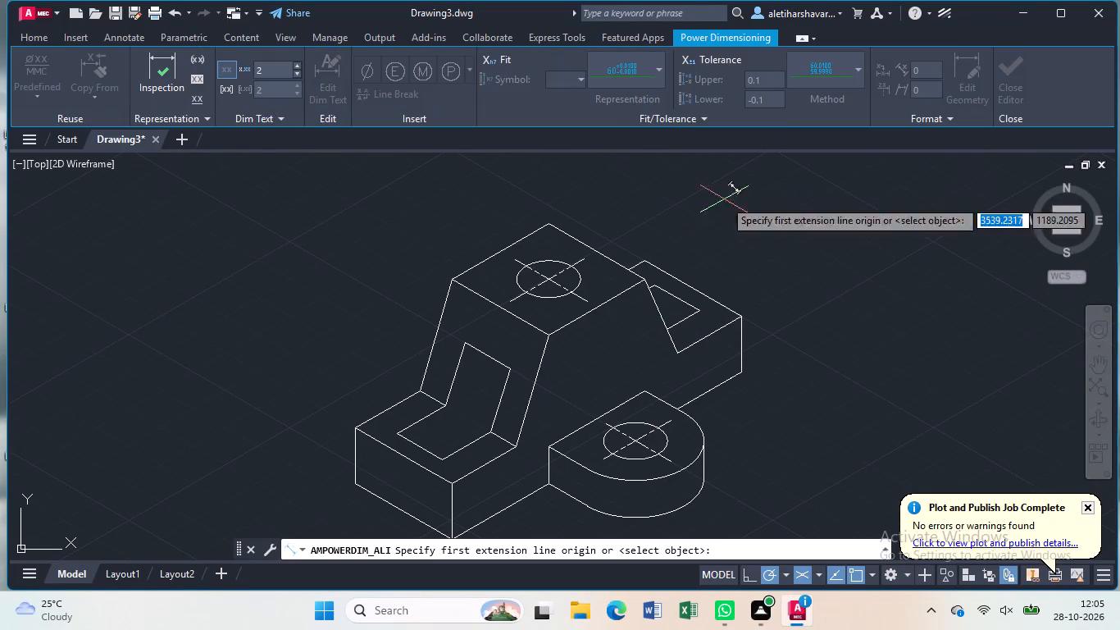
pyautogui.moveTo(671, 321); pyautogui.dragTo(598, 304, button='middle')
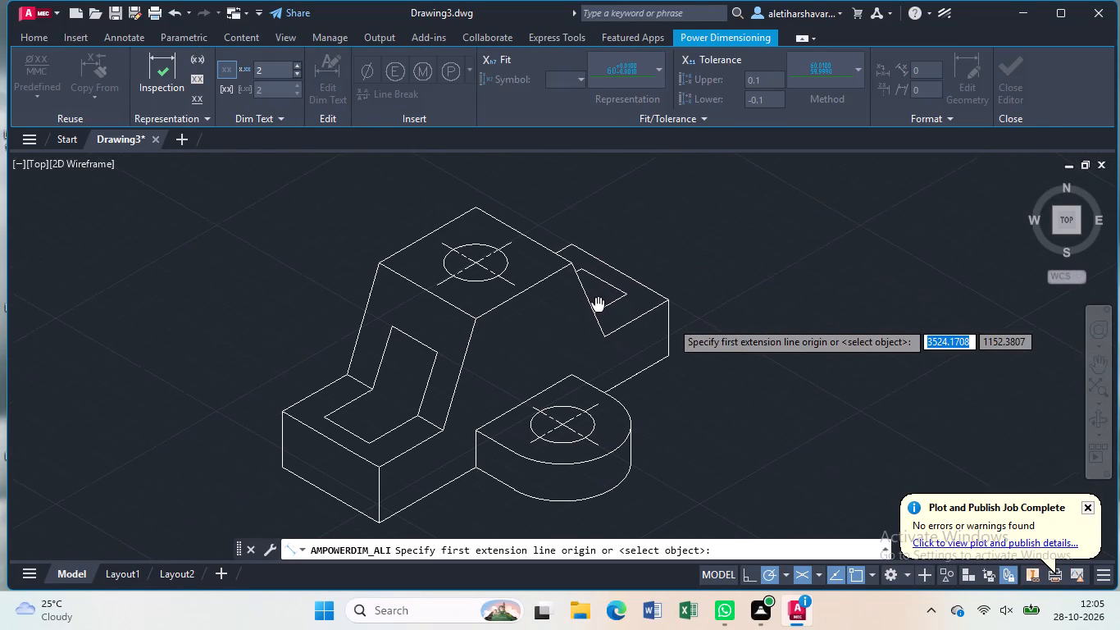
pyautogui.moveTo(598, 304); pyautogui.dragTo(596, 303, button='middle')
pyautogui.middleClick(596, 303)
pyautogui.click(662, 299)
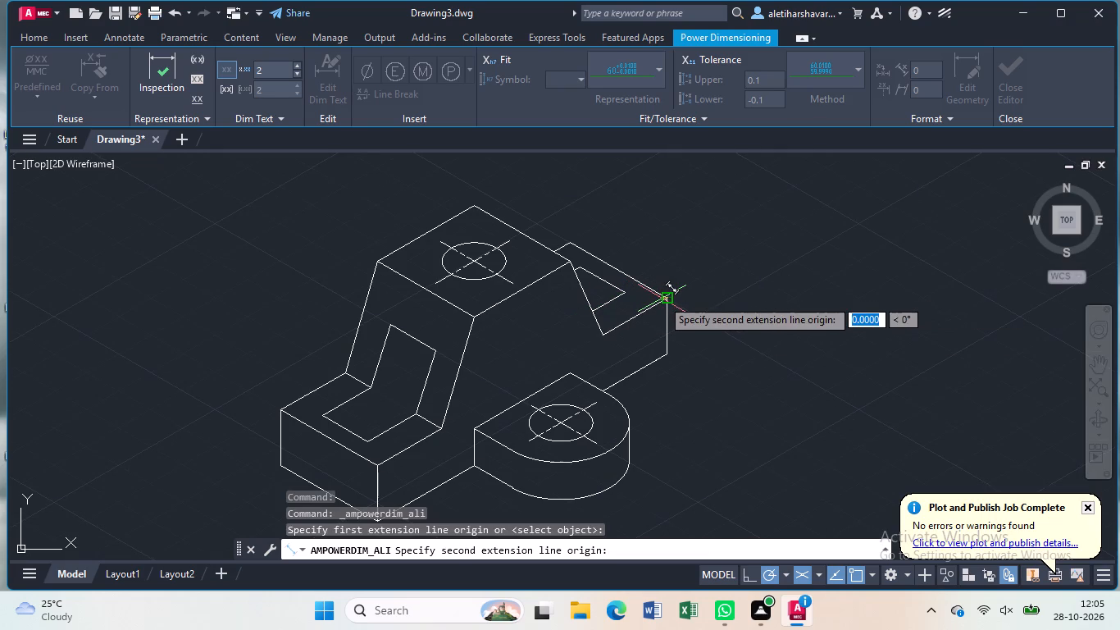
pyautogui.click(663, 355)
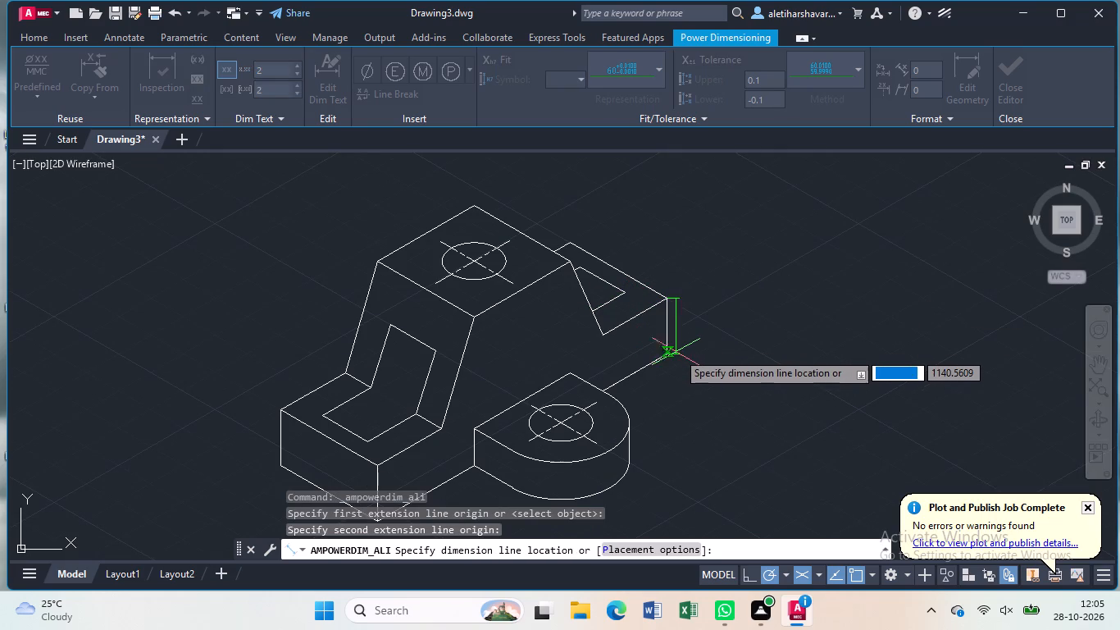
pyautogui.click(685, 352)
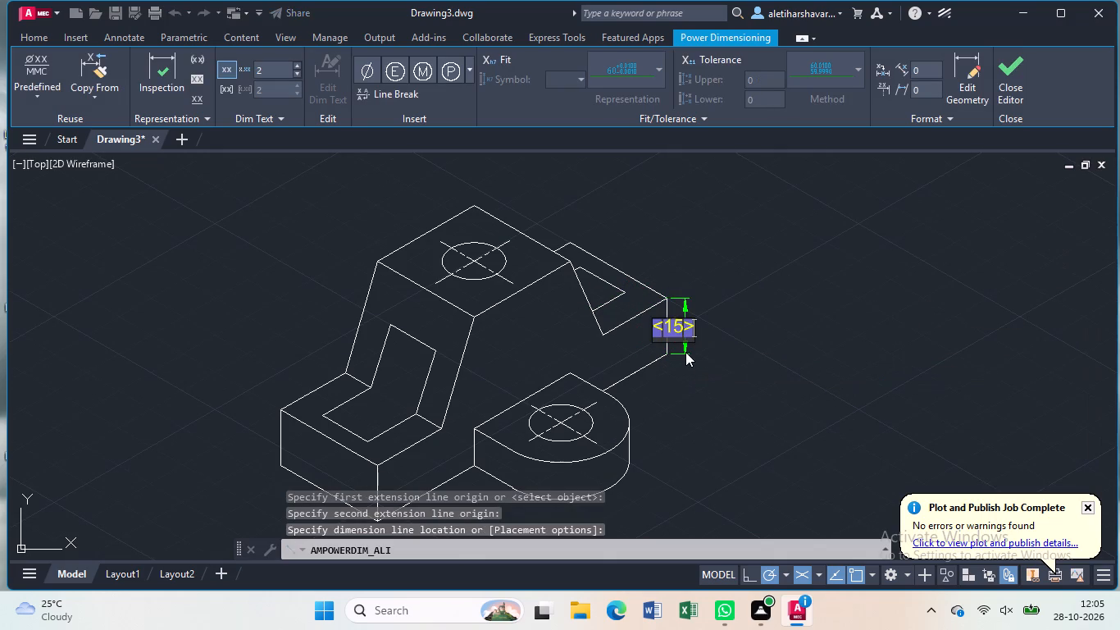
pyautogui.press('Return')
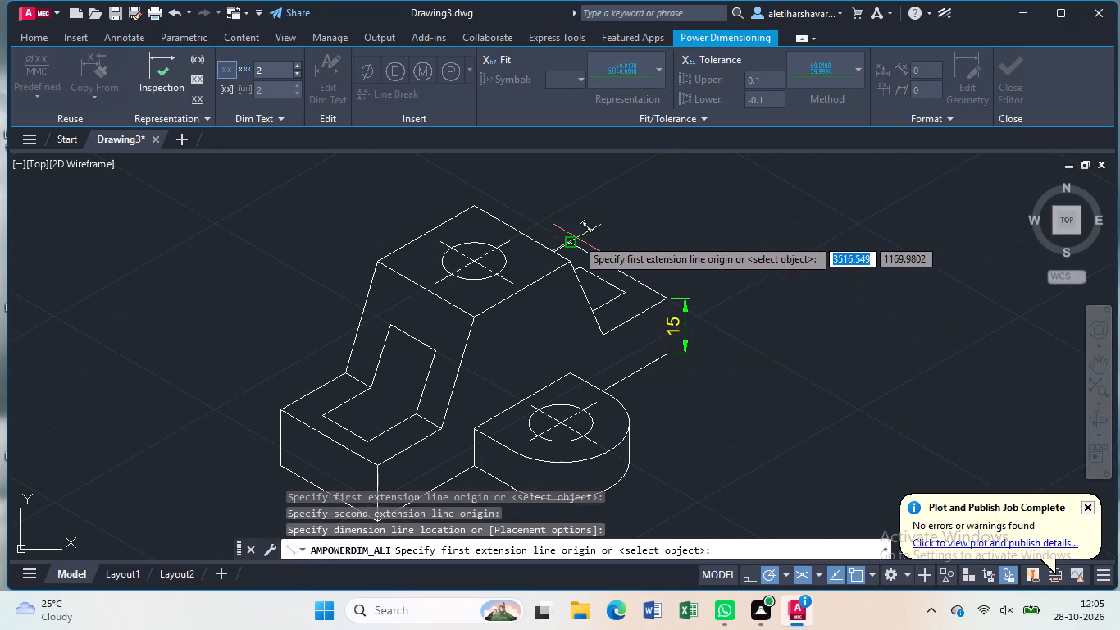
pyautogui.click(576, 242)
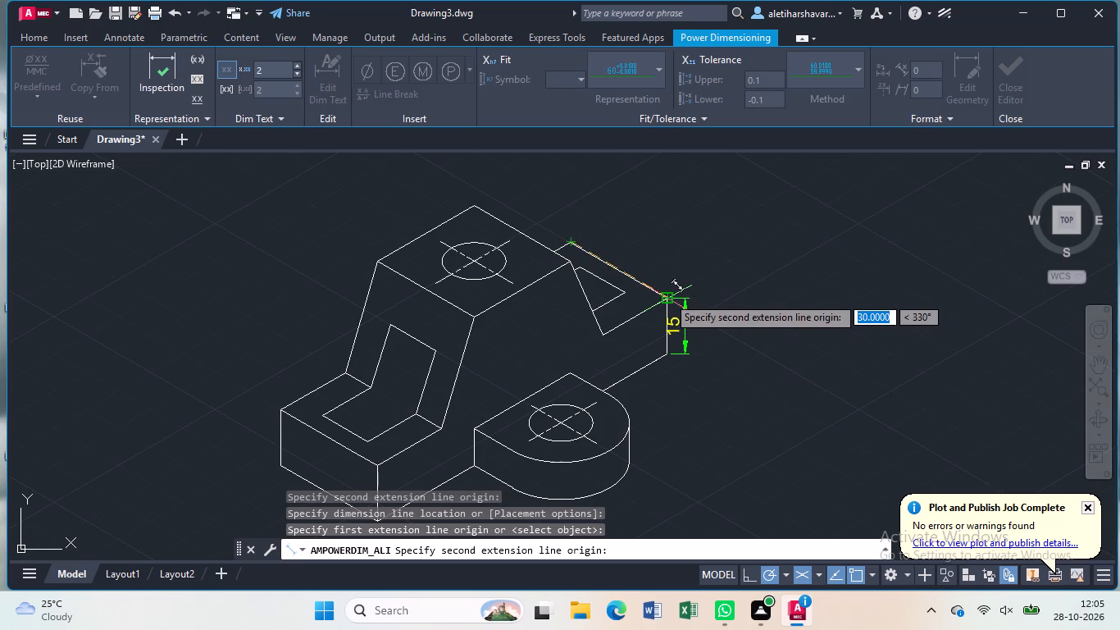
pyautogui.click(667, 296)
pyautogui.click(690, 276)
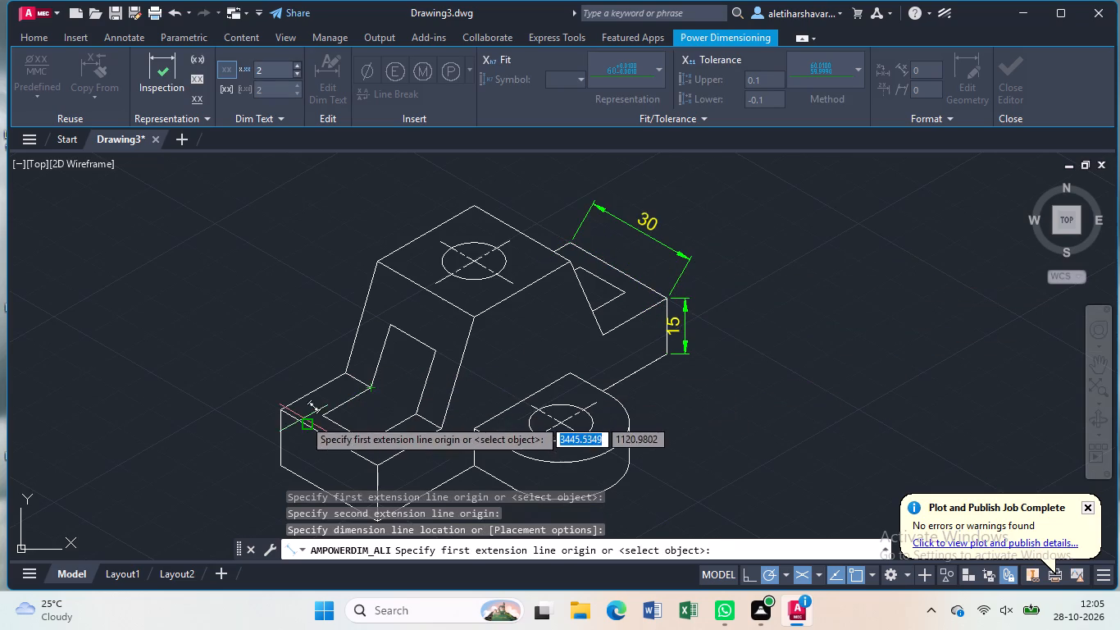
# Add aligned dimensions on the left step: the recess's offset from the end edge and the step's rear top edge length.
pyautogui.click(328, 417)
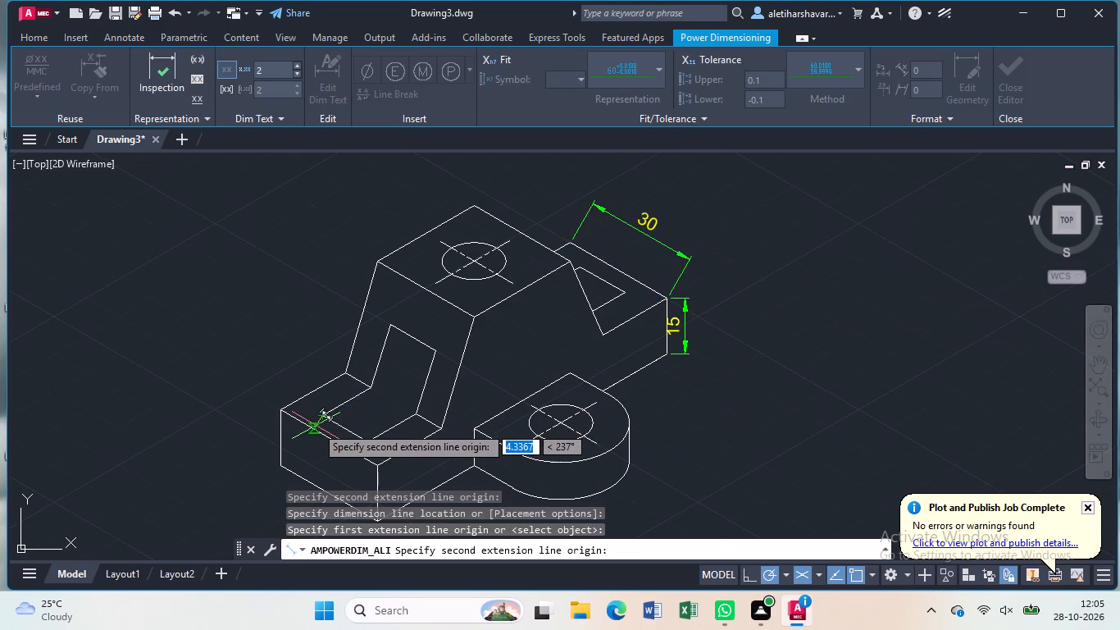
pyautogui.click(309, 426)
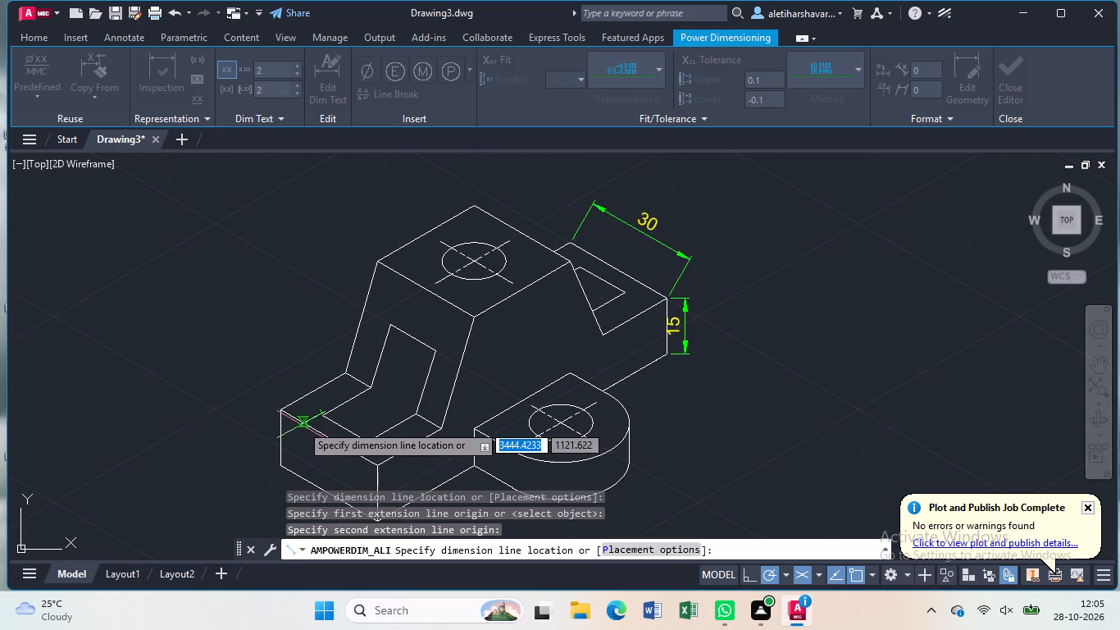
pyautogui.click(301, 424)
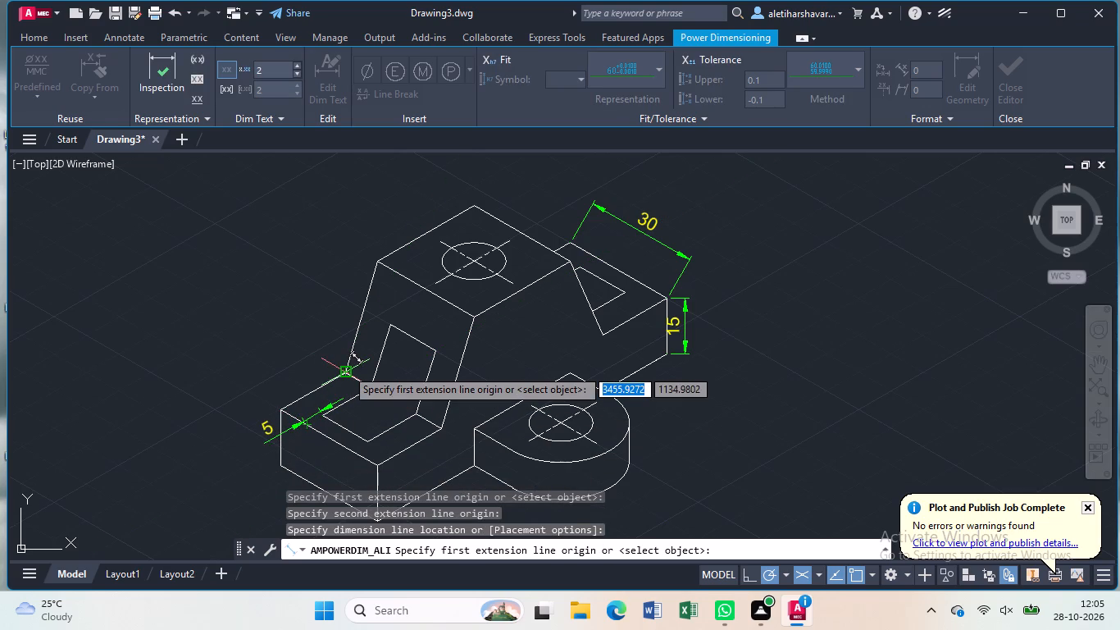
pyautogui.click(346, 368)
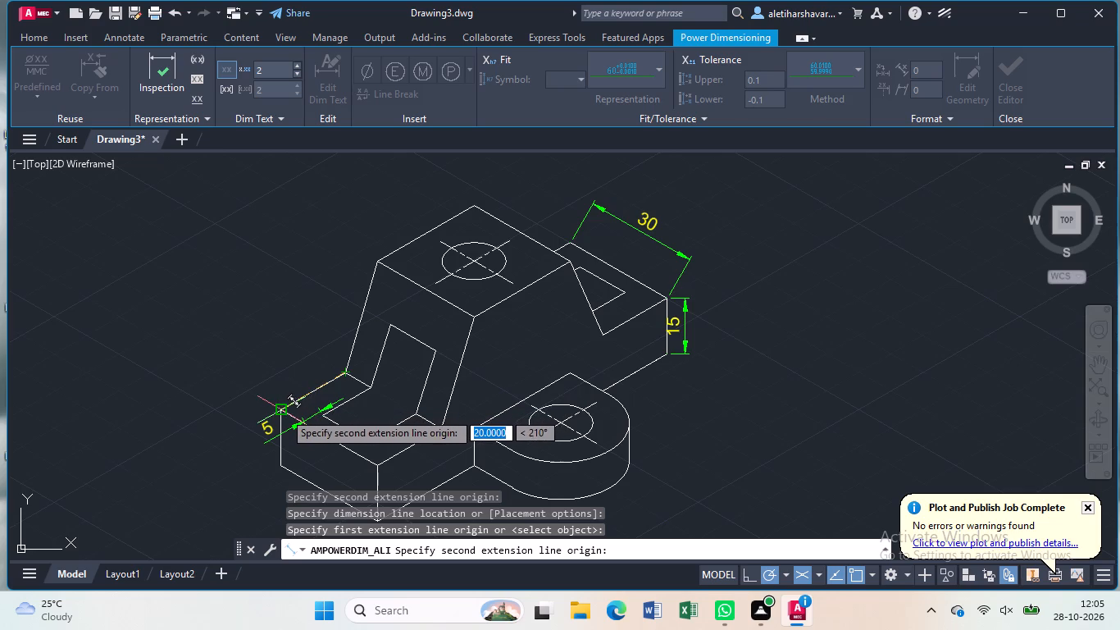
pyautogui.click(284, 412)
pyautogui.click(275, 399)
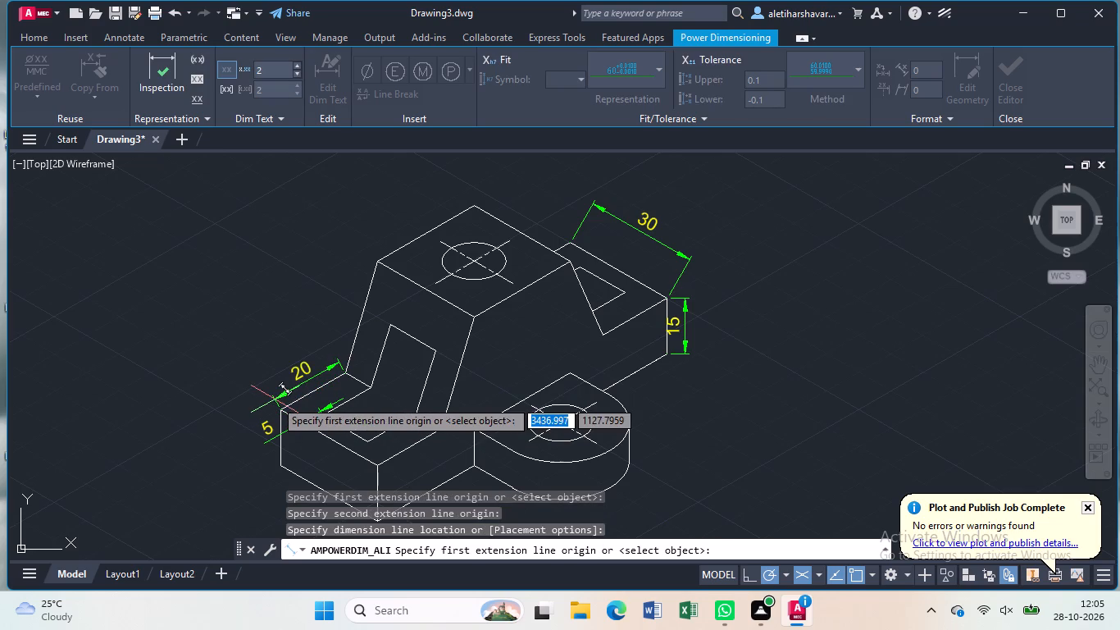
# Dimension the raised top face's rear-left edge, and the span from the left slope's rear foot to the rear top edge's junction with the right step.
pyautogui.click(473, 201)
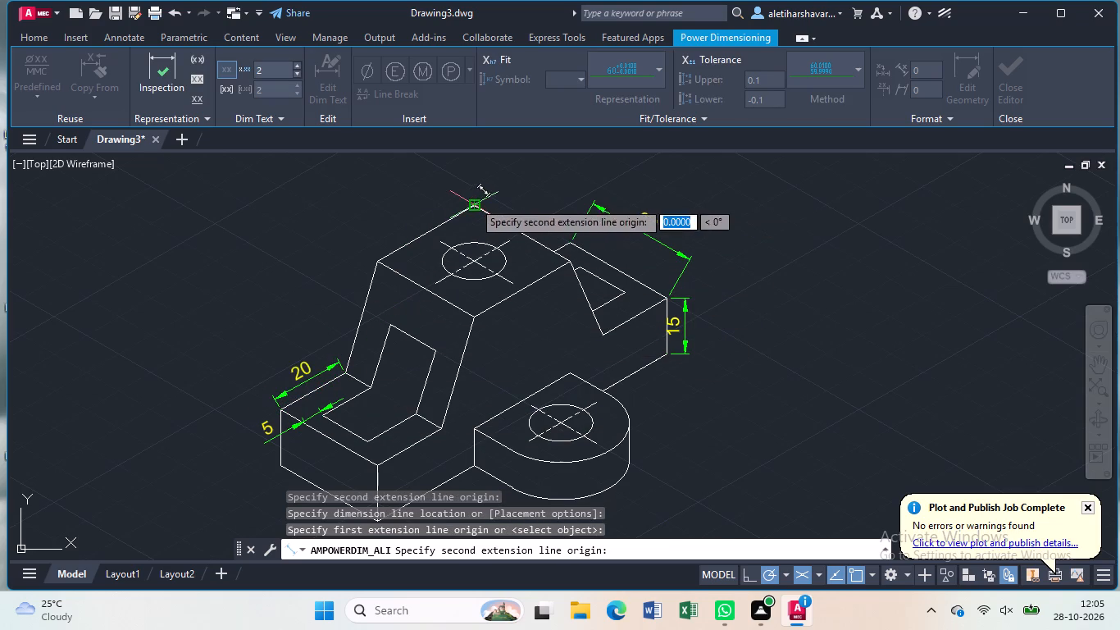
pyautogui.click(377, 258)
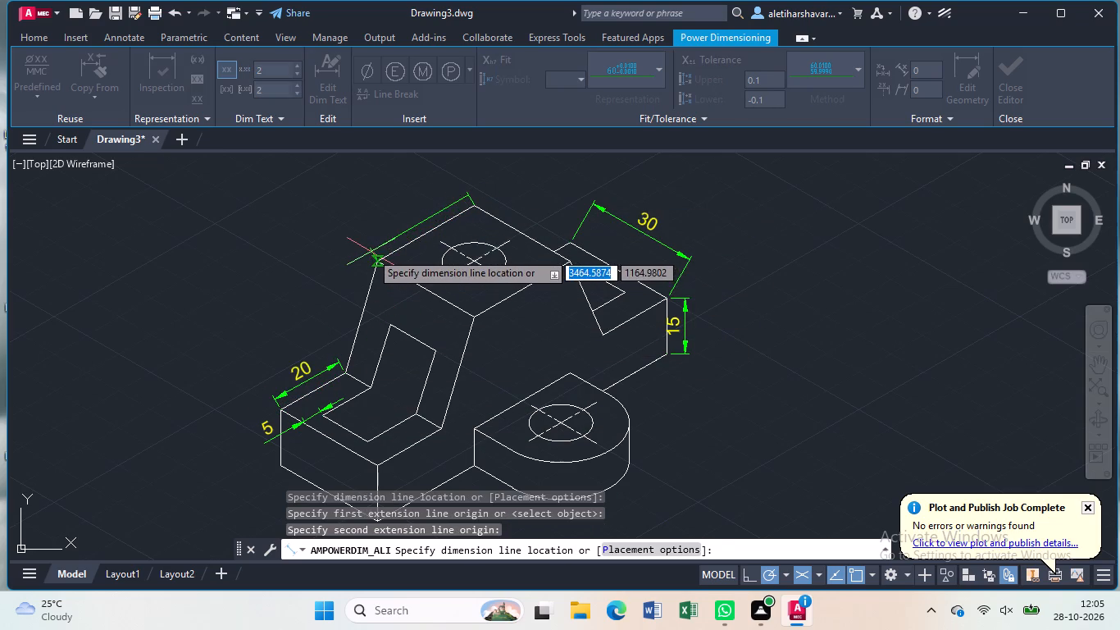
pyautogui.click(371, 252)
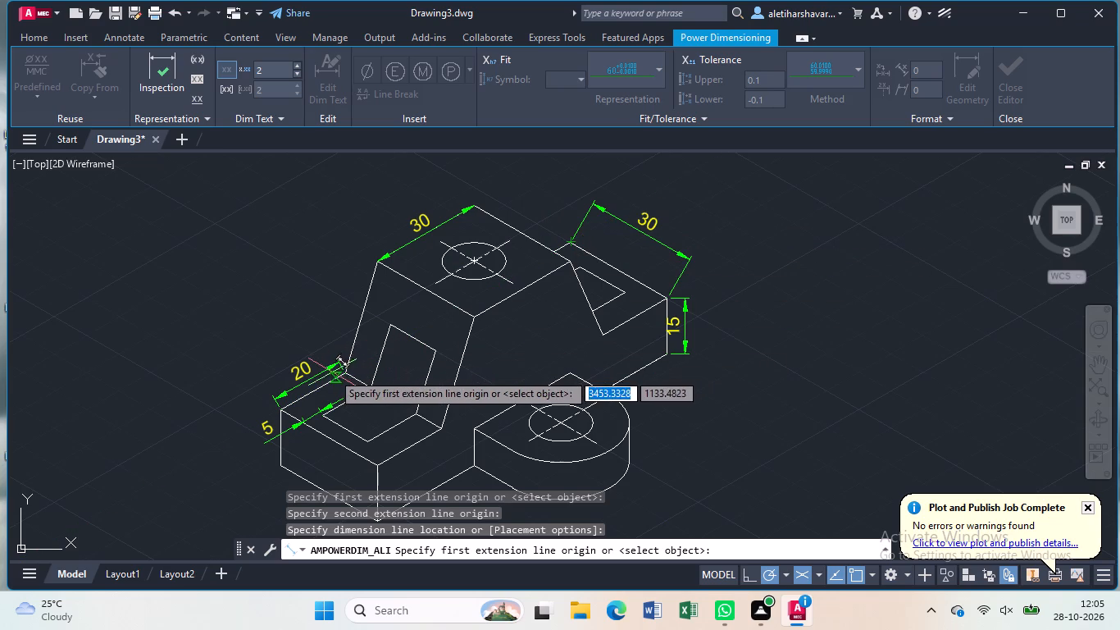
pyautogui.click(344, 369)
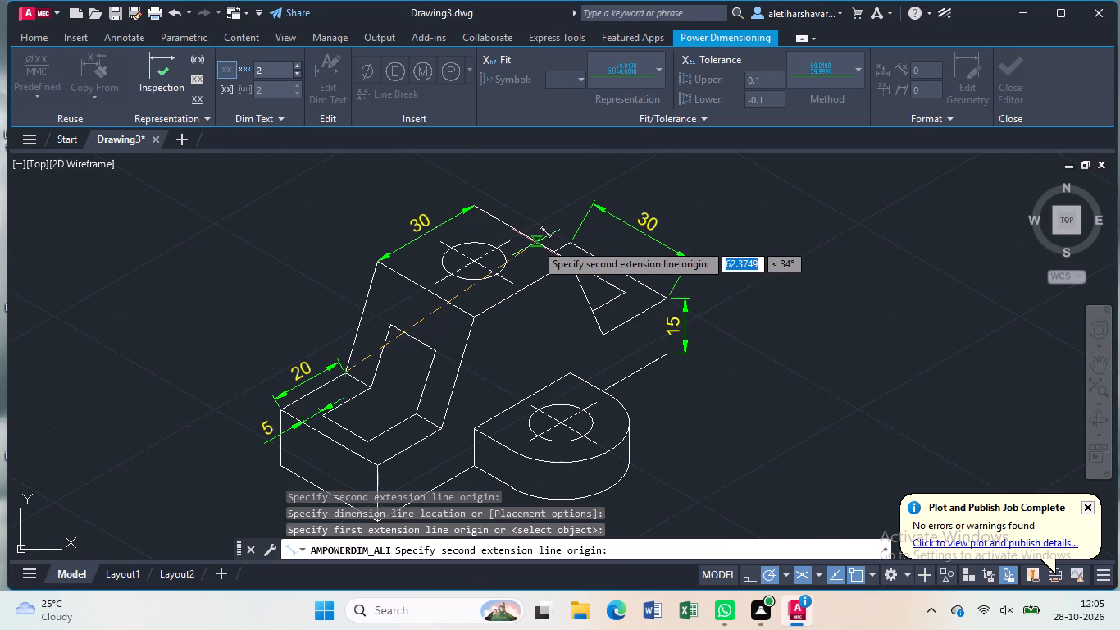
pyautogui.click(553, 253)
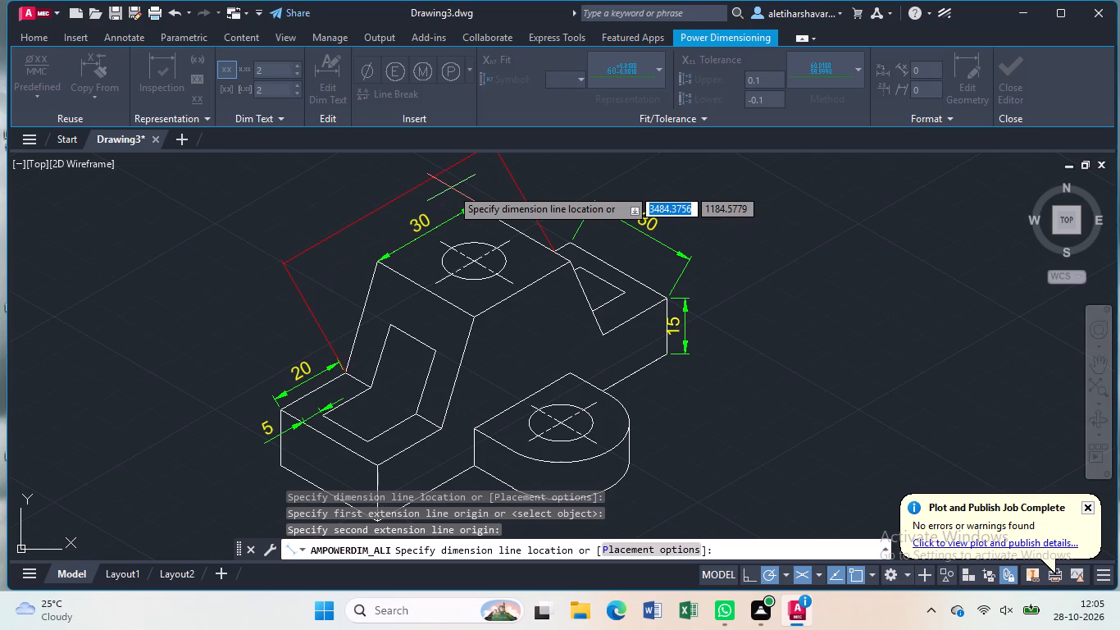
pyautogui.click(451, 188)
pyautogui.moveTo(464, 211); pyautogui.dragTo(469, 292, button='middle')
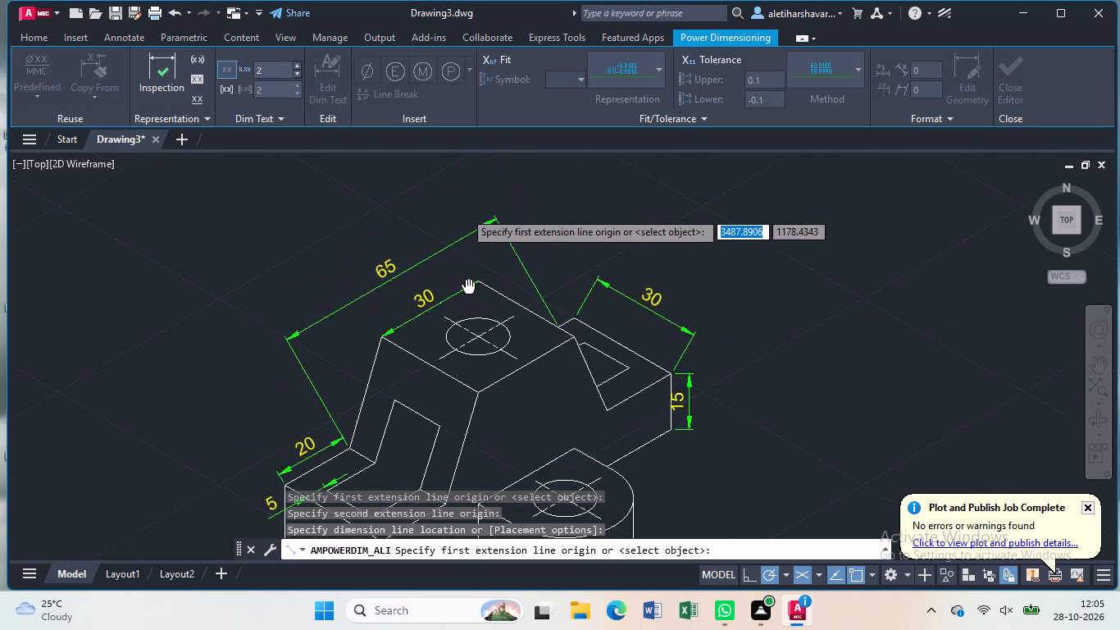
pyautogui.moveTo(469, 292); pyautogui.dragTo(476, 331, button='middle')
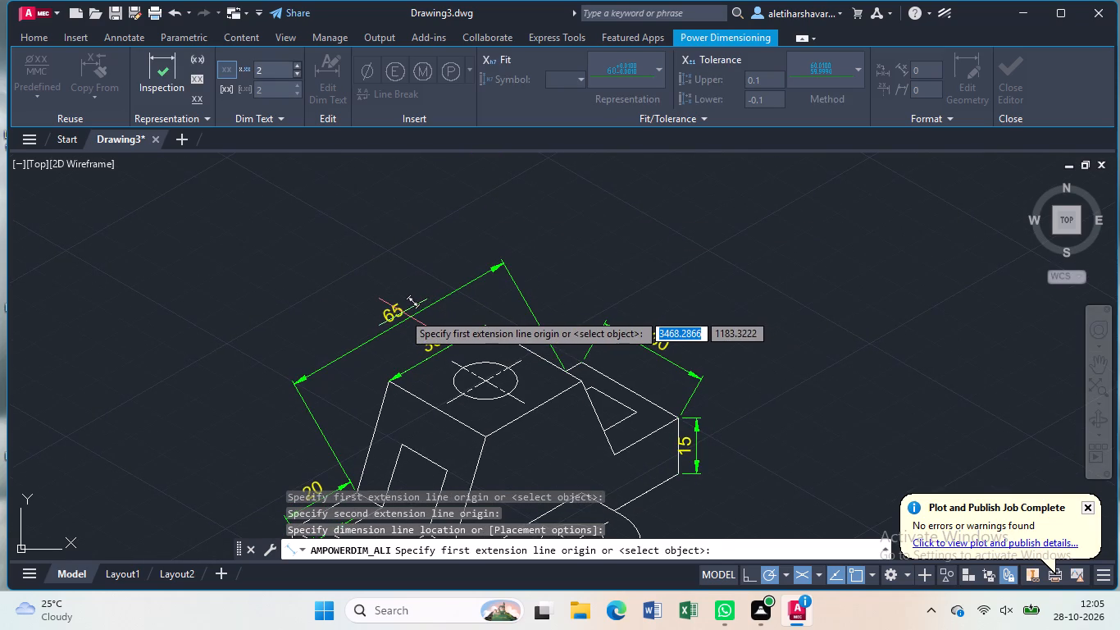
pyautogui.press('Escape')
# Override the text of the long aligned dimension above the raised centre with 50.
pyautogui.click(398, 311)
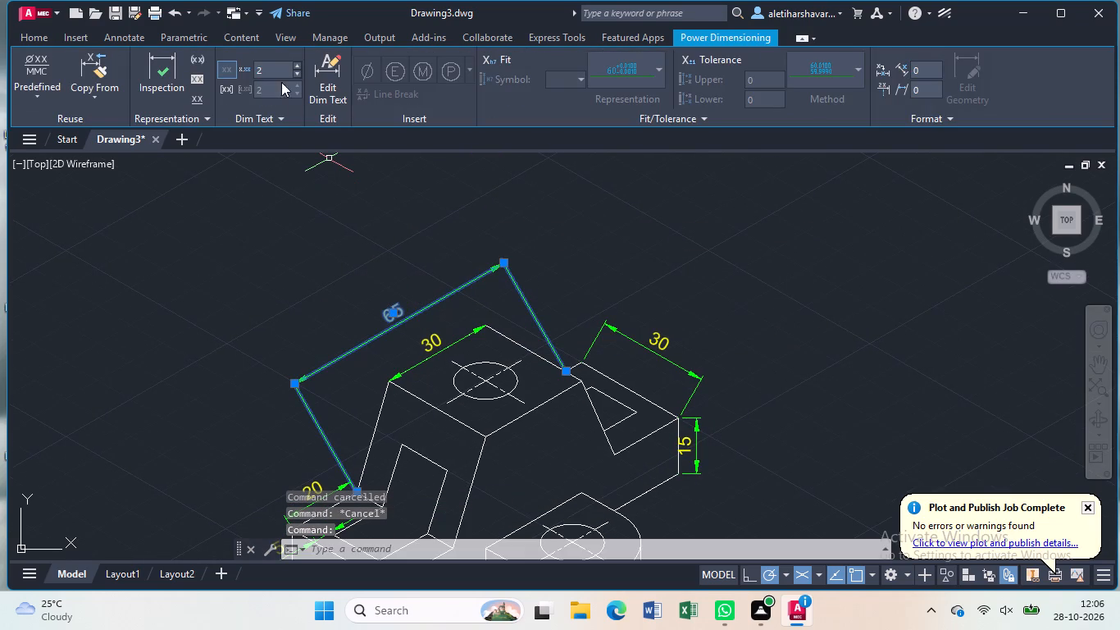
pyautogui.click(325, 66)
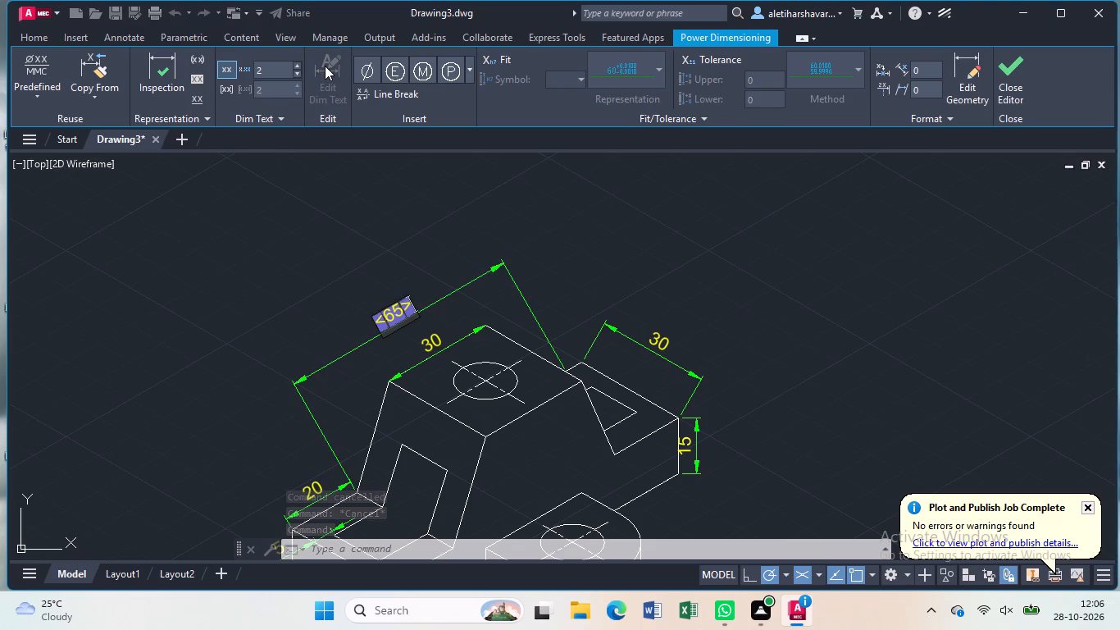
pyautogui.write('50')
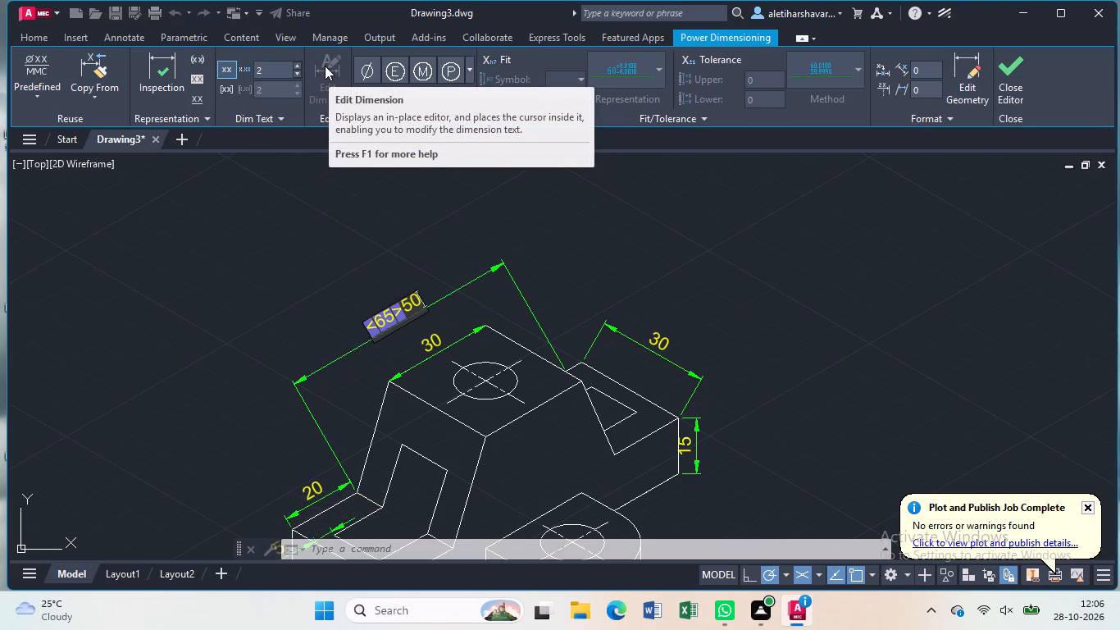
pyautogui.press('BackSpace')
pyautogui.press('BackSpace')
pyautogui.press('BackSpace')
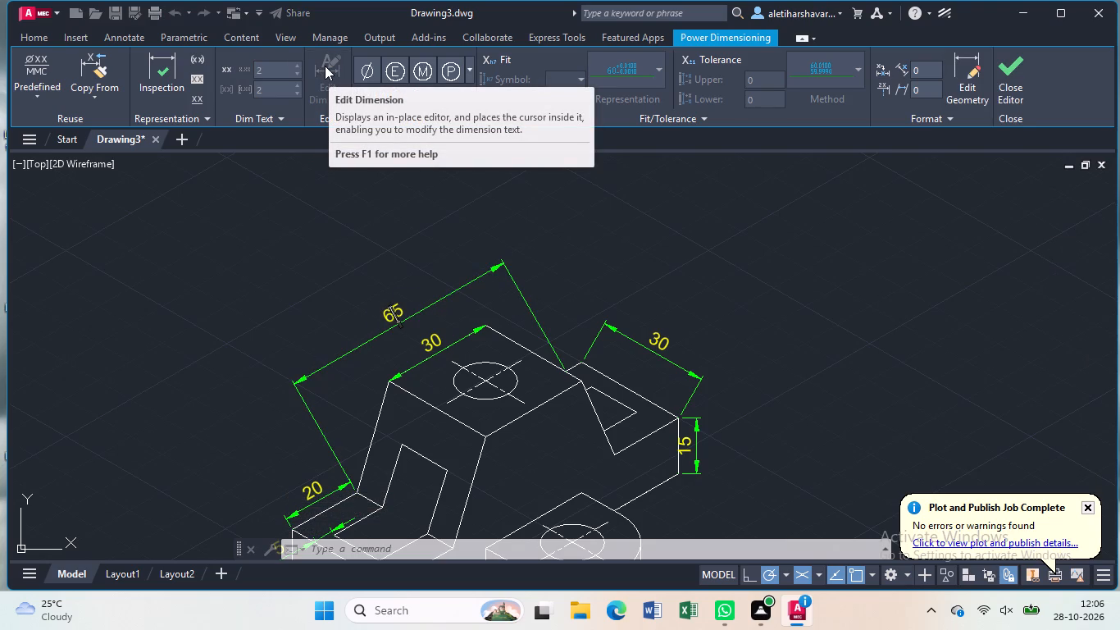
pyautogui.write('50')
pyautogui.press('Return')
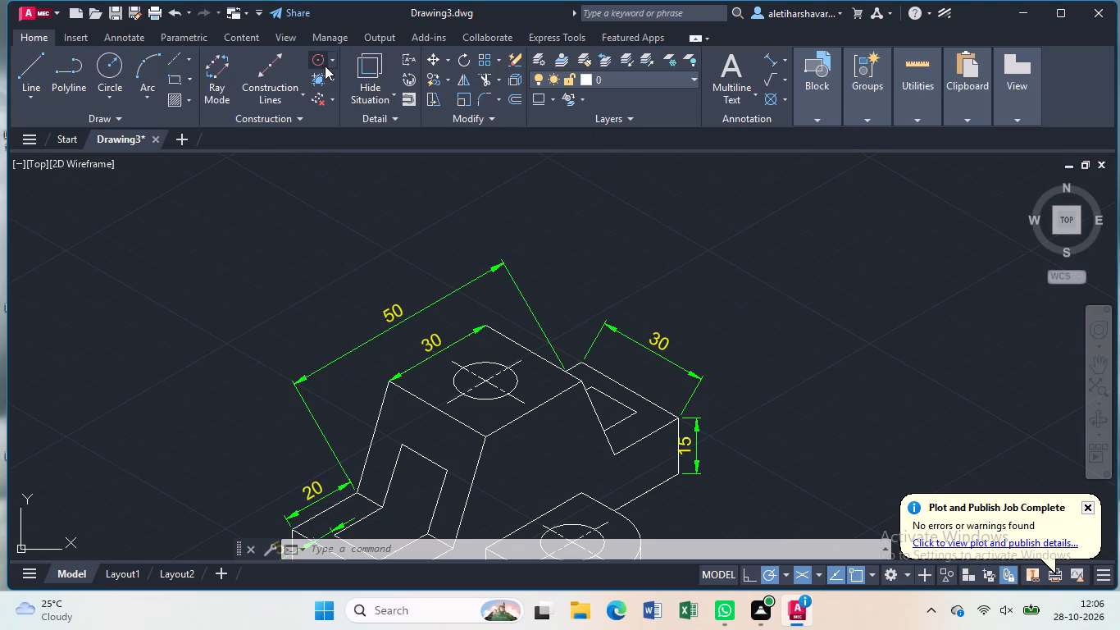
# Add an aligned dimension for the rounded lug's thickness along its left vertical edge.
pyautogui.scroll(-3, 339, 78)
pyautogui.moveTo(473, 332); pyautogui.dragTo(441, 268, button='middle')
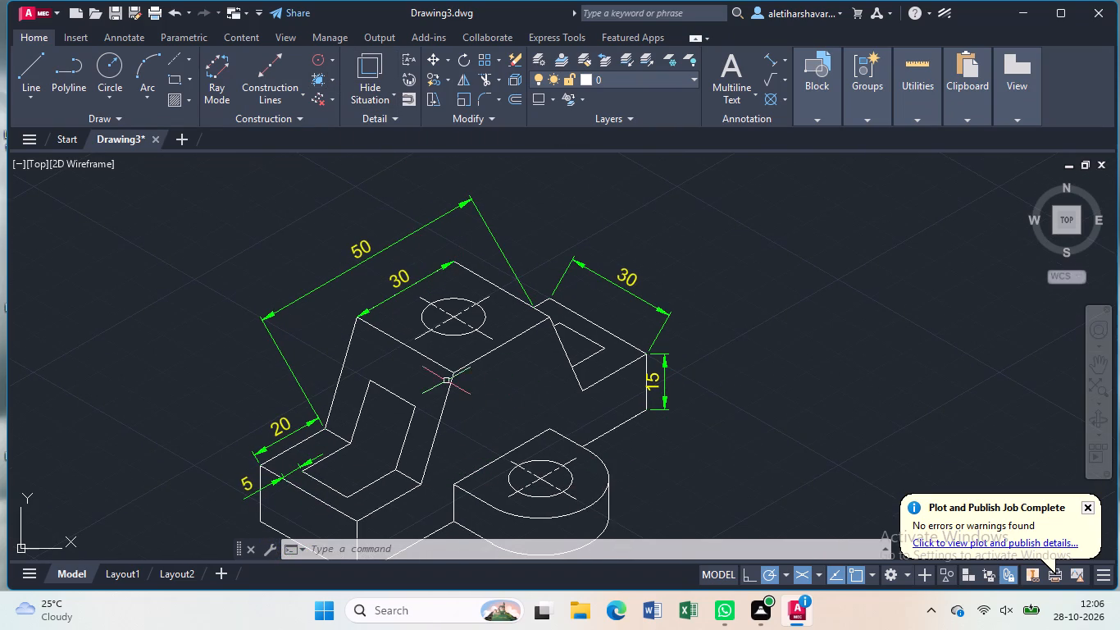
pyautogui.moveTo(515, 482); pyautogui.dragTo(480, 378, button='middle')
pyautogui.click(767, 64)
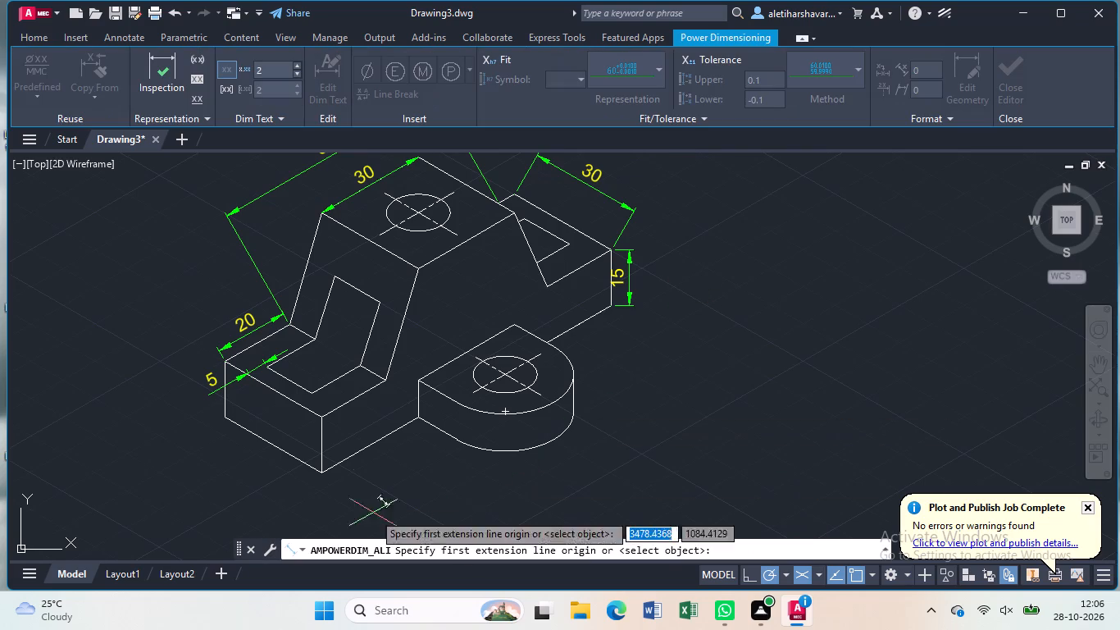
pyautogui.click(416, 378)
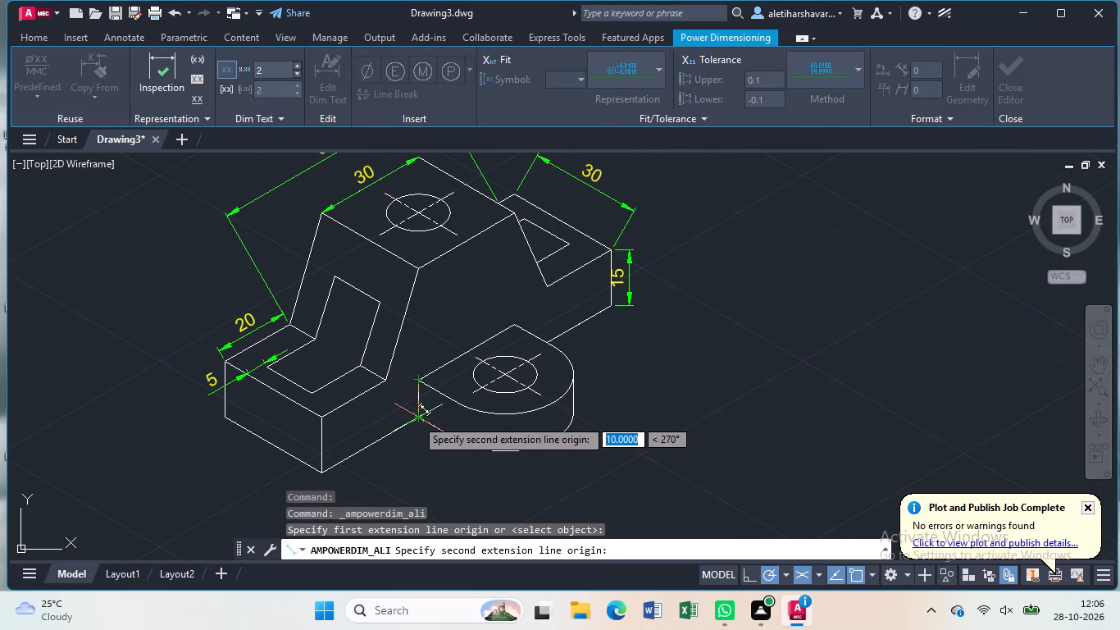
pyautogui.click(417, 417)
pyautogui.click(408, 420)
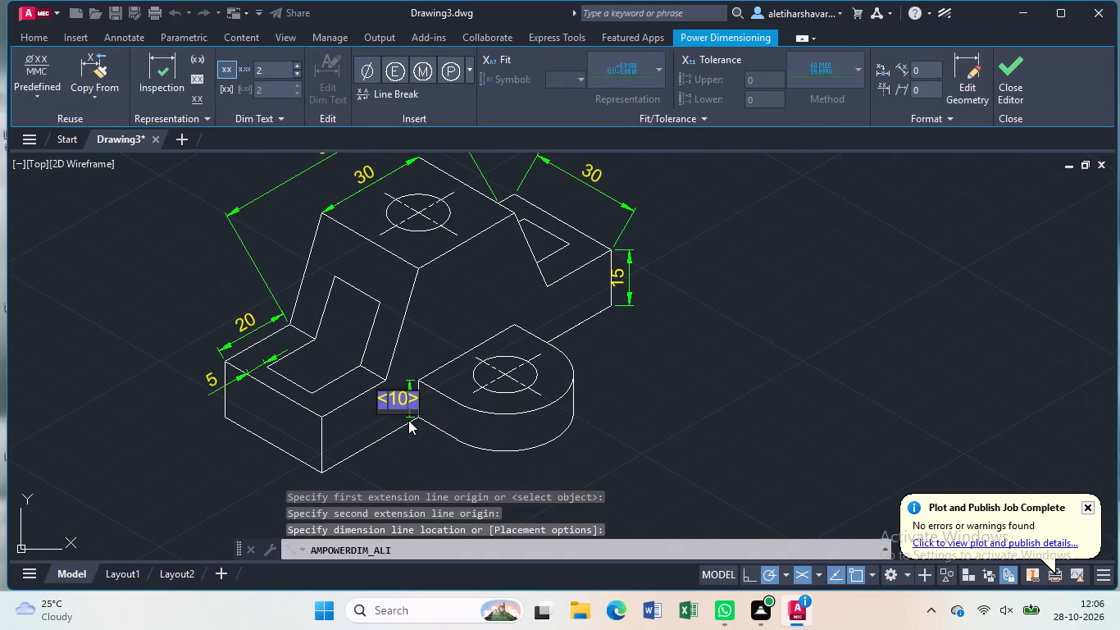
pyautogui.press('Return')
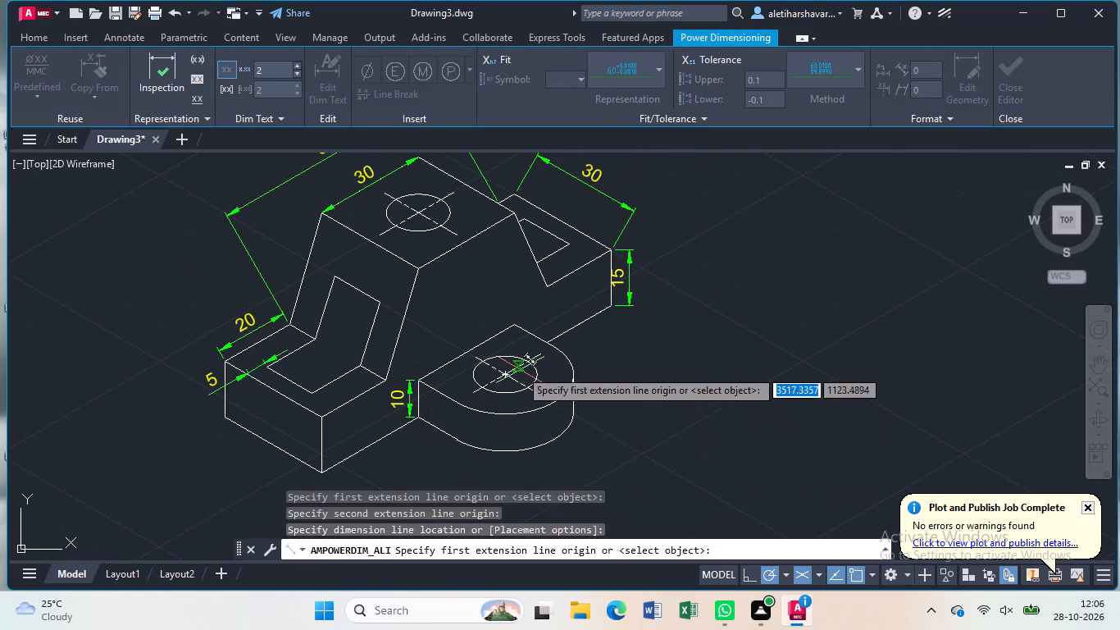
# Add aligned dimensions on the lug's top face: its straight rear edge, and the offset from that edge's midpoint to the hole centre.
pyautogui.click(424, 380)
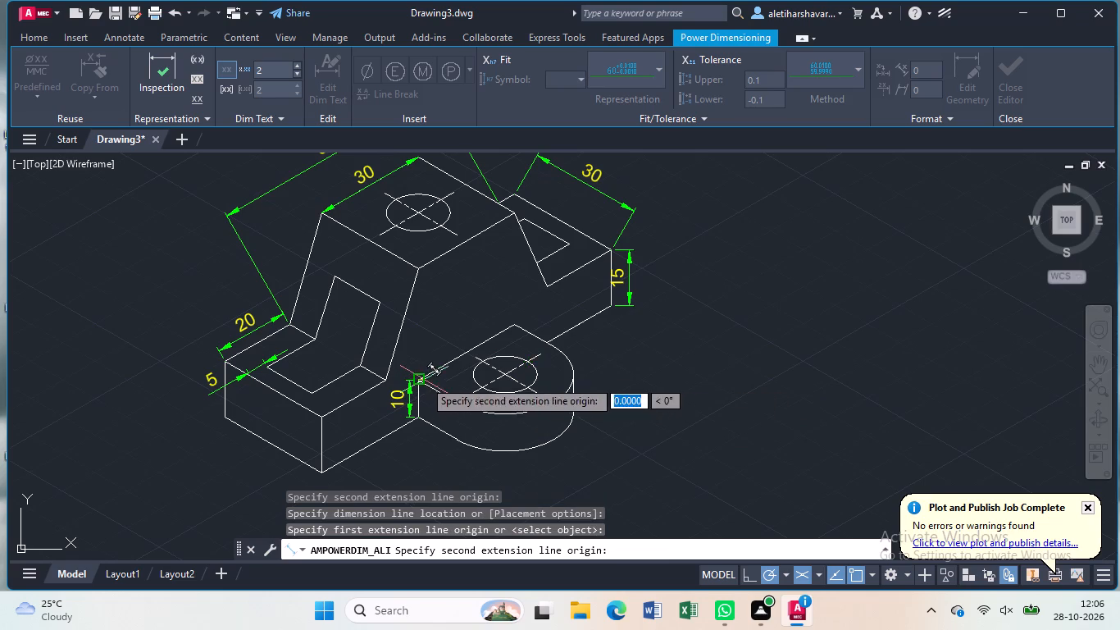
pyautogui.click(517, 321)
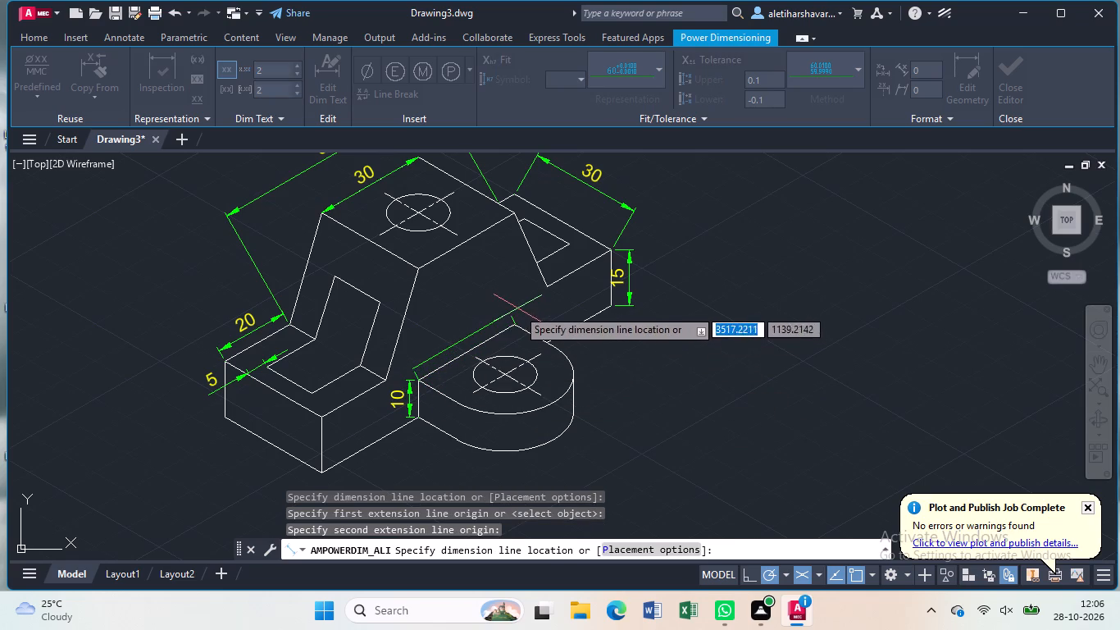
pyautogui.click(517, 308)
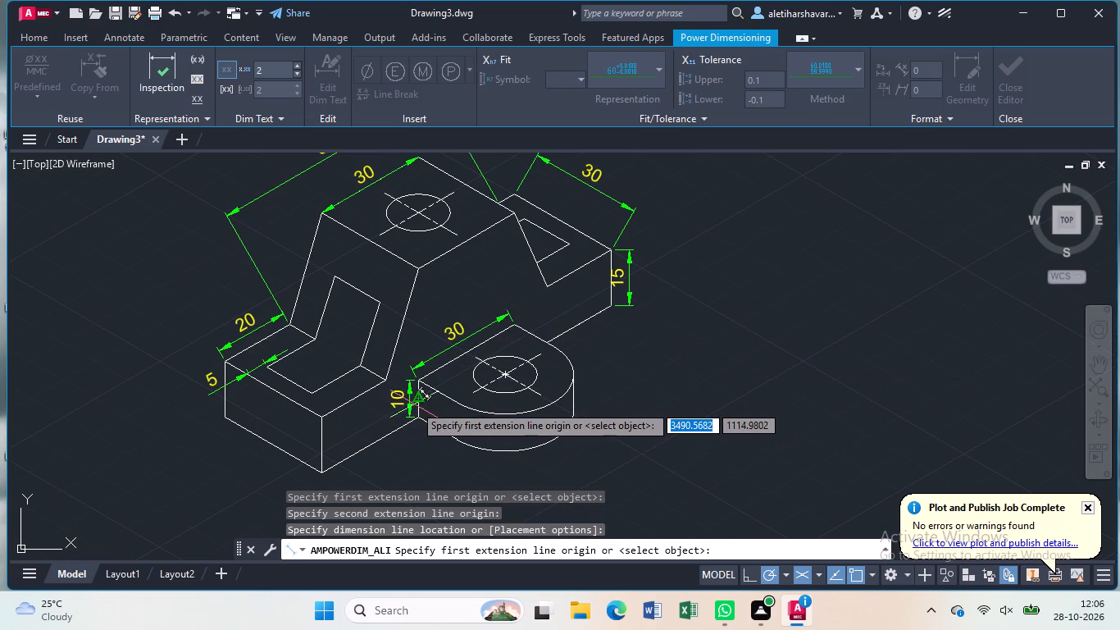
pyautogui.click(468, 354)
pyautogui.click(503, 368)
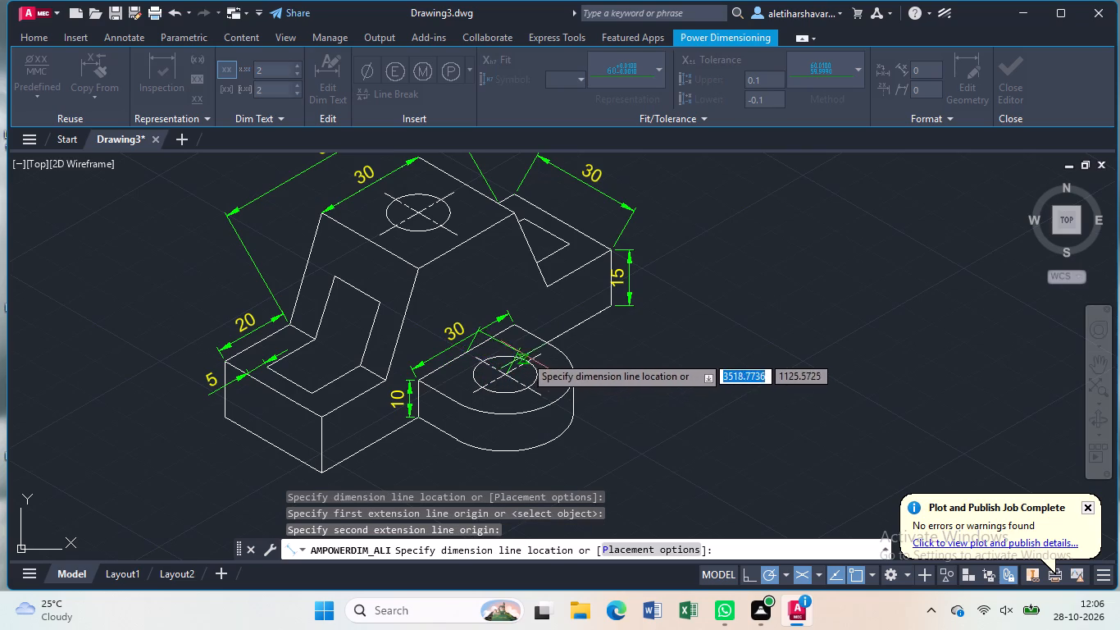
pyautogui.click(532, 352)
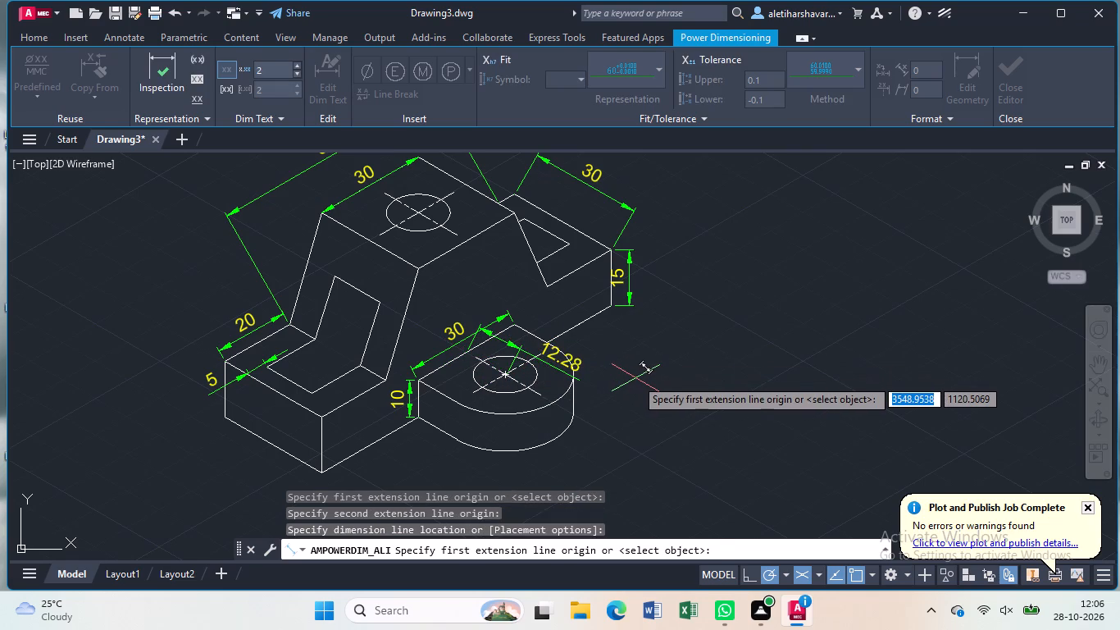
pyautogui.press('Escape')
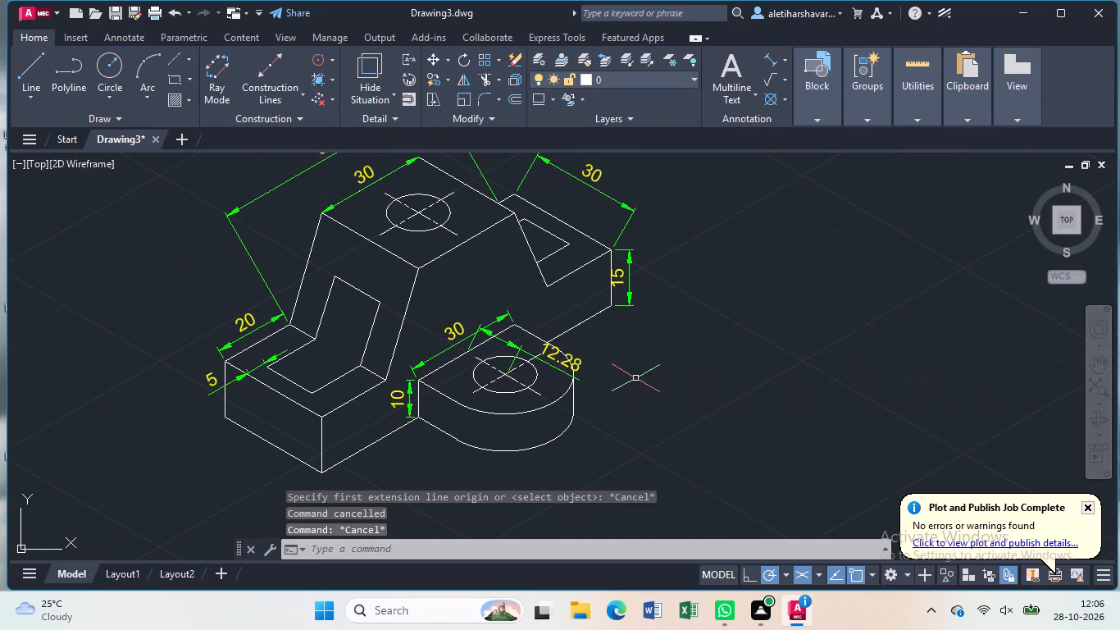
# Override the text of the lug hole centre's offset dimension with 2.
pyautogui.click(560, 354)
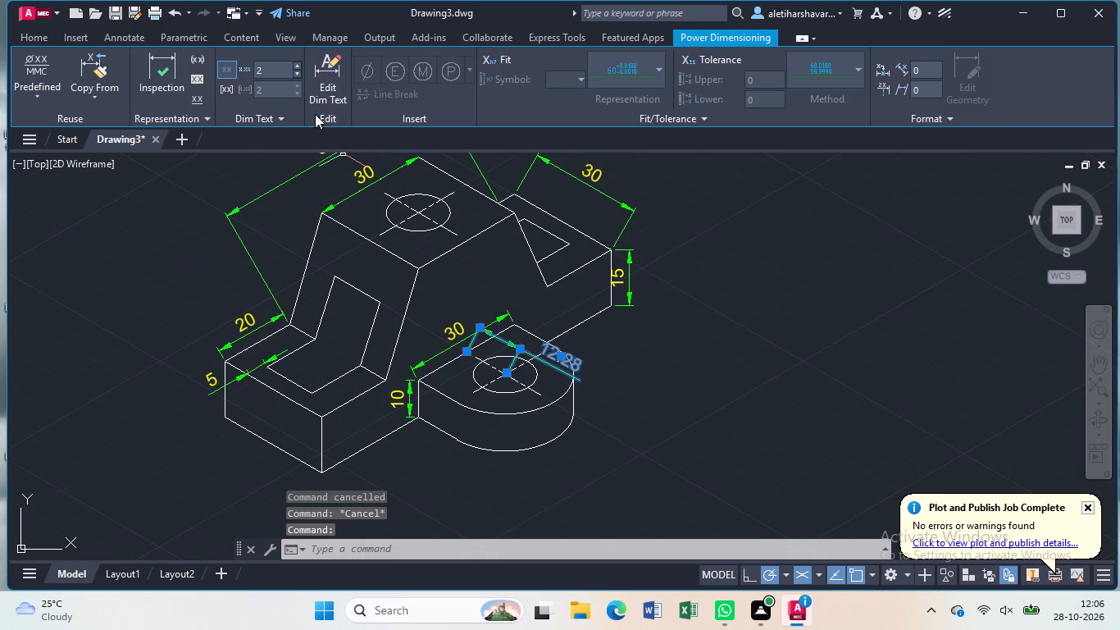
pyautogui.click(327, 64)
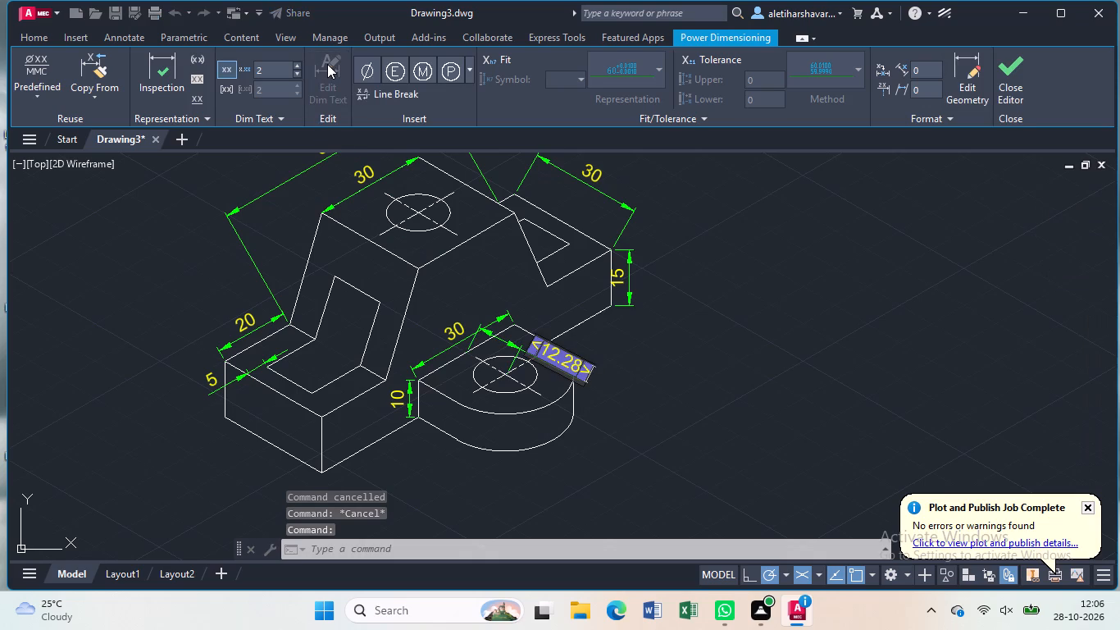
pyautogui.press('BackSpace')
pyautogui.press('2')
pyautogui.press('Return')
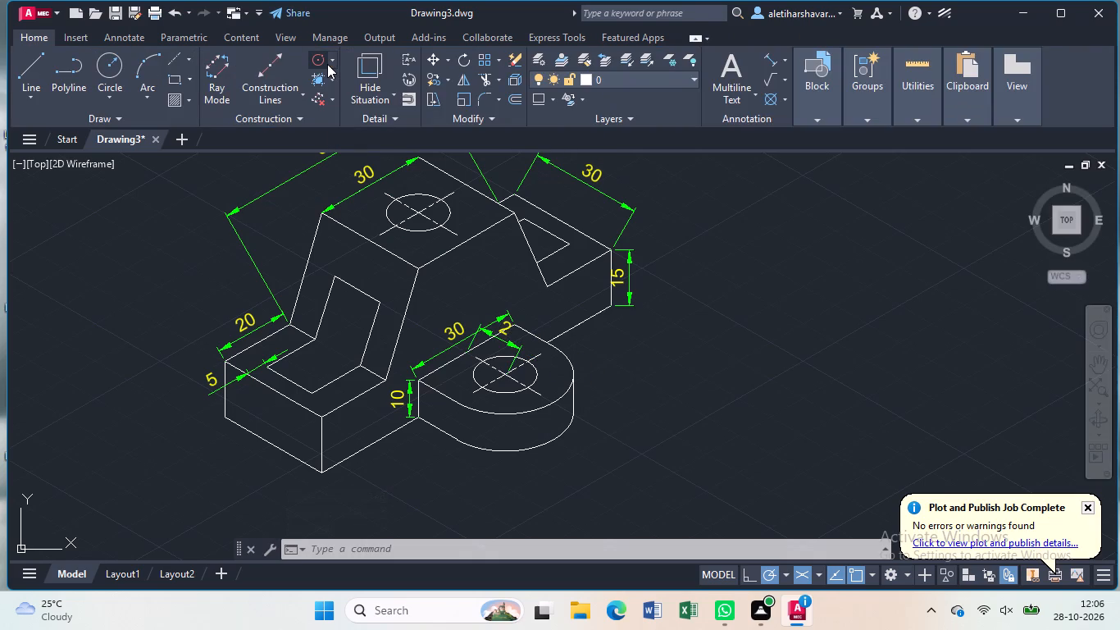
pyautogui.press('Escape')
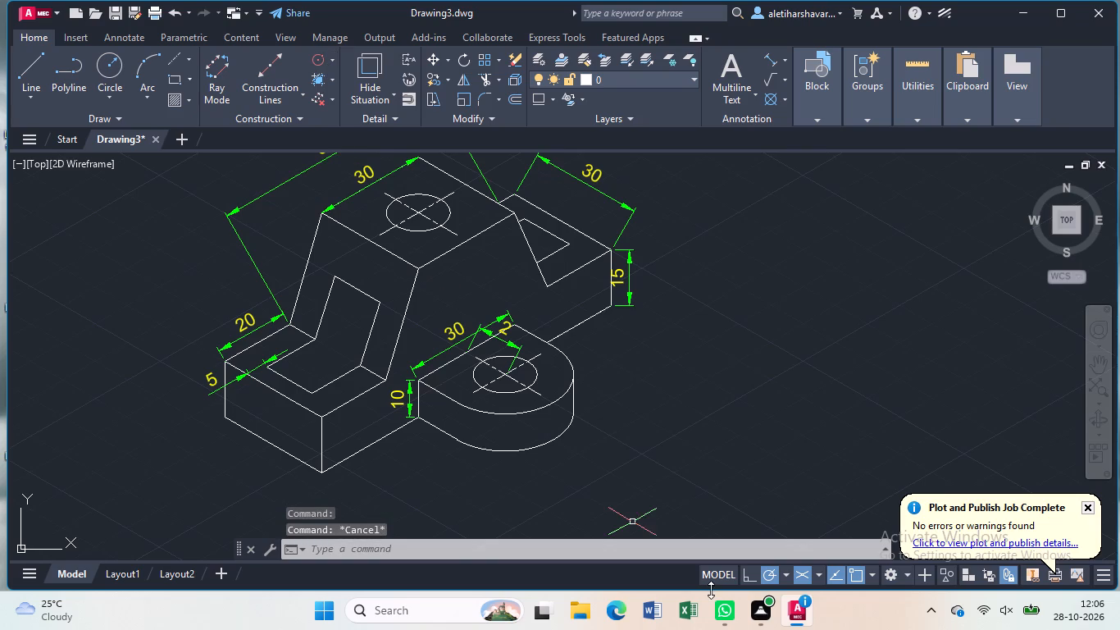
# Override the text of the lug hole centre's offset dimension with 12.
pyautogui.click(521, 347)
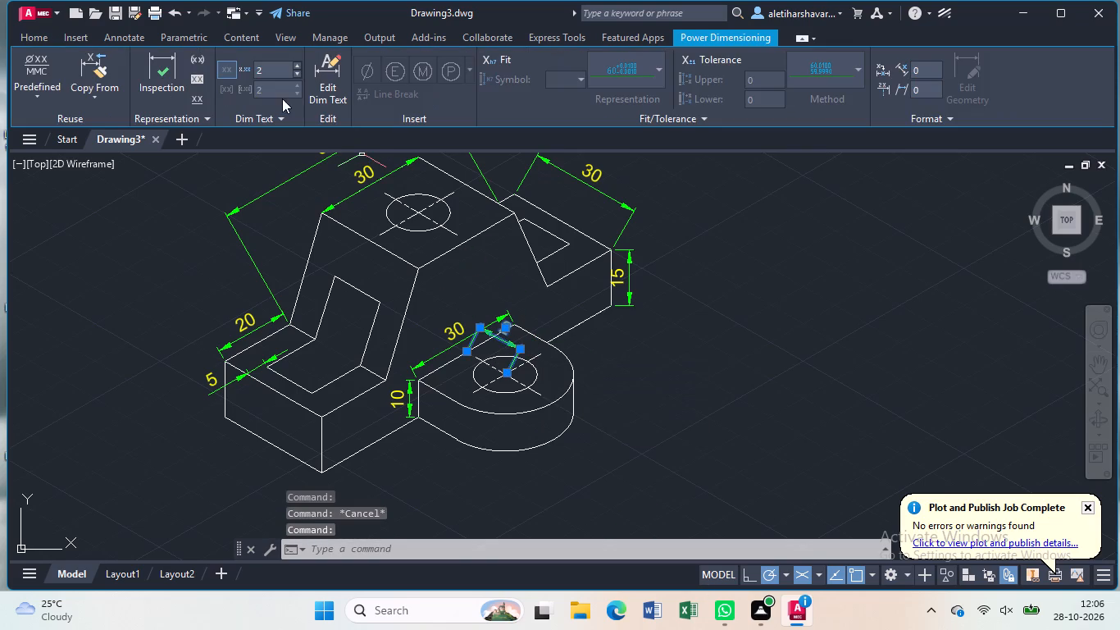
pyautogui.click(319, 73)
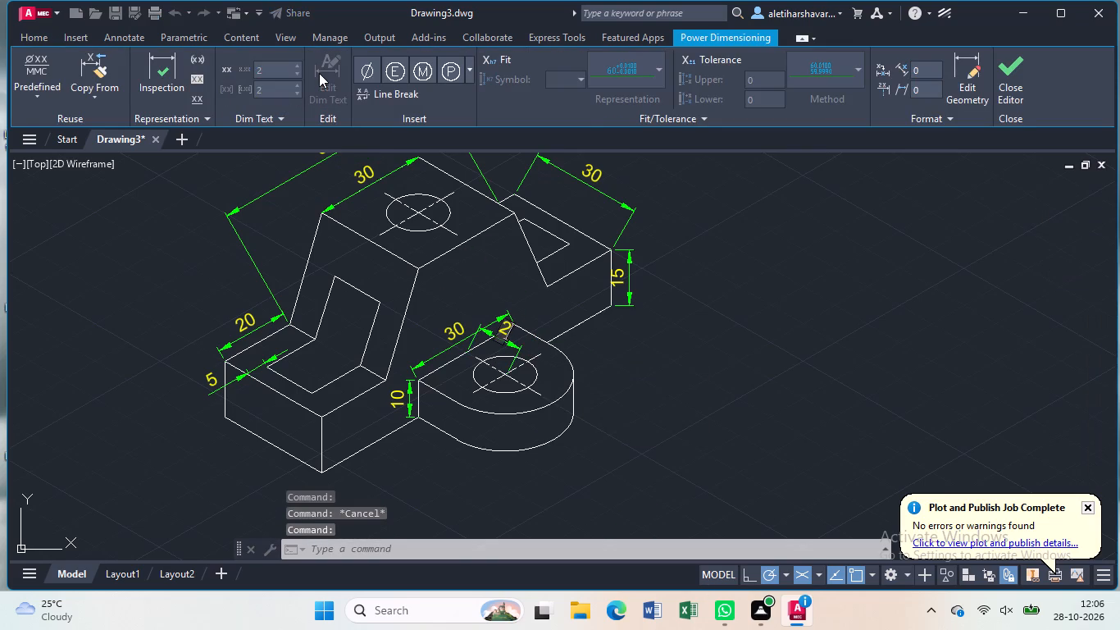
pyautogui.press('BackSpace')
pyautogui.write('12')
pyautogui.press('Return')
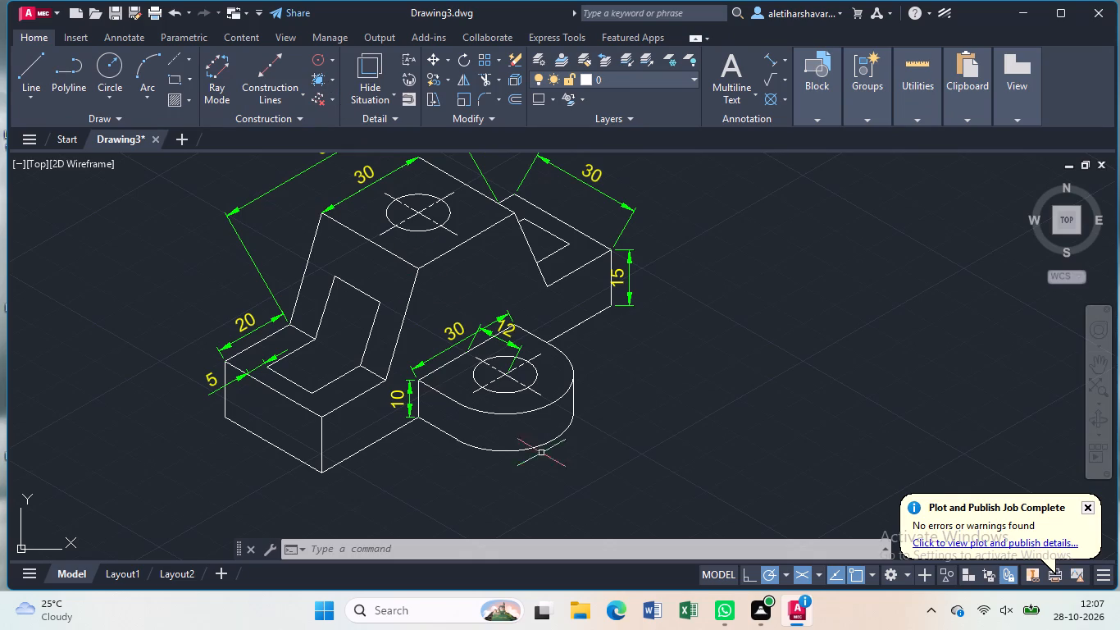
# Stretch the 12 dimension's text grip to shift its text and dimension line slightly away from the lug hole.
pyautogui.click(497, 336)
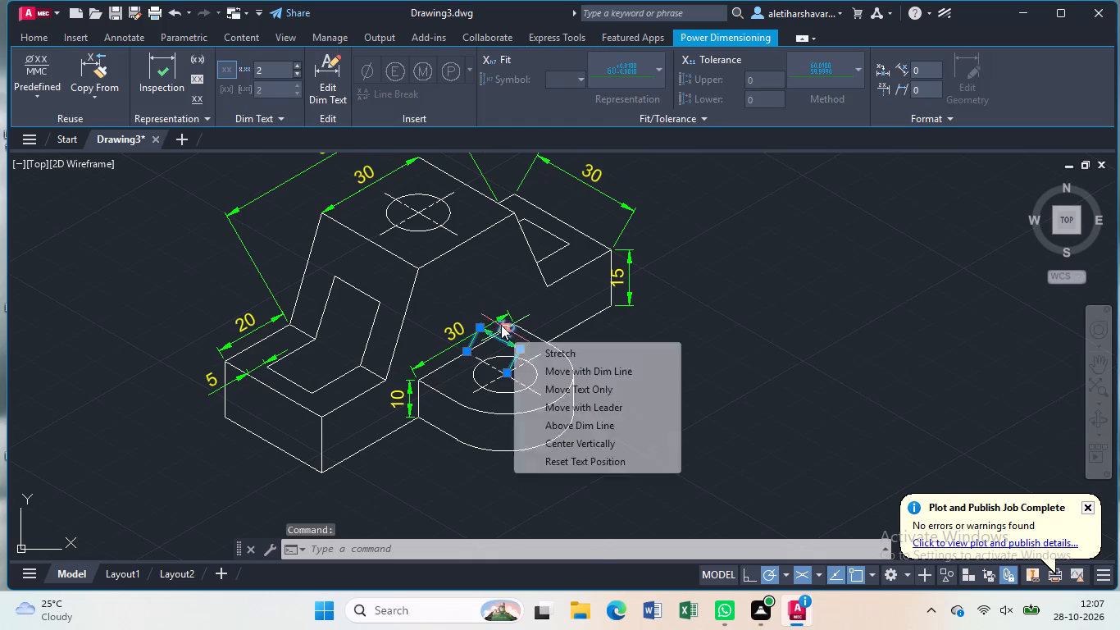
pyautogui.click(501, 325)
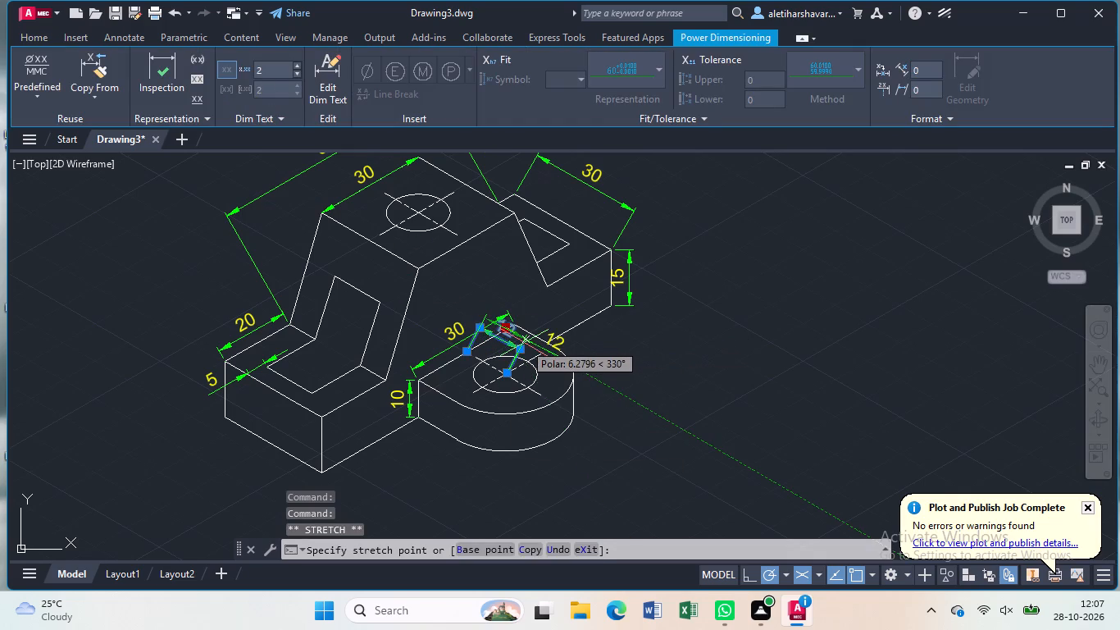
pyautogui.click(523, 340)
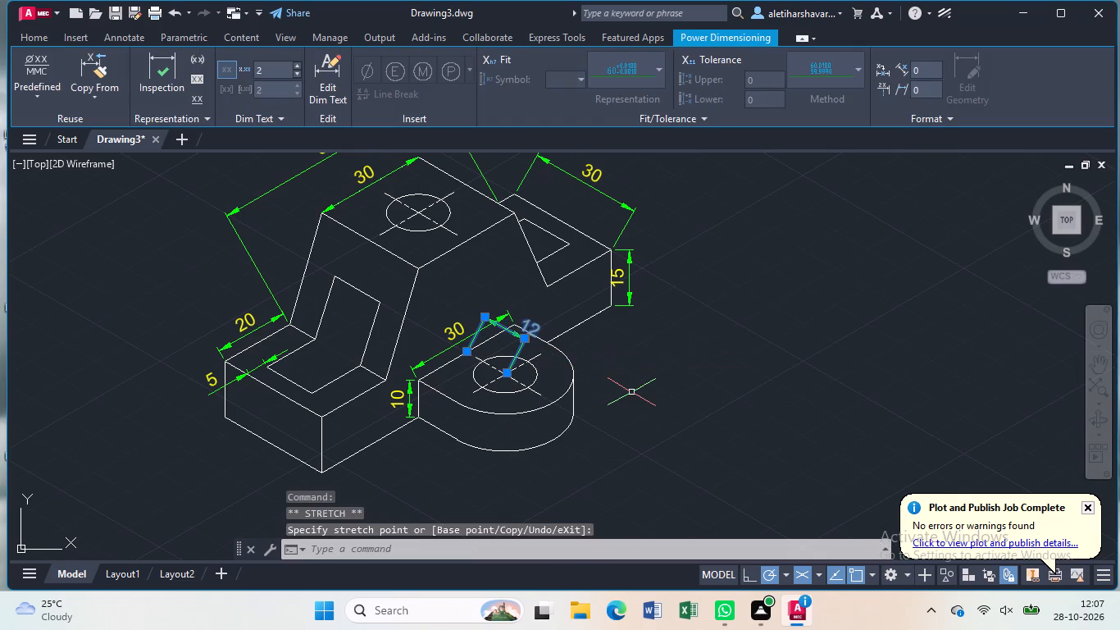
# Add an aligned dimension across the lug hole's diameter, placed just in front of the hole.
pyautogui.press('Return')
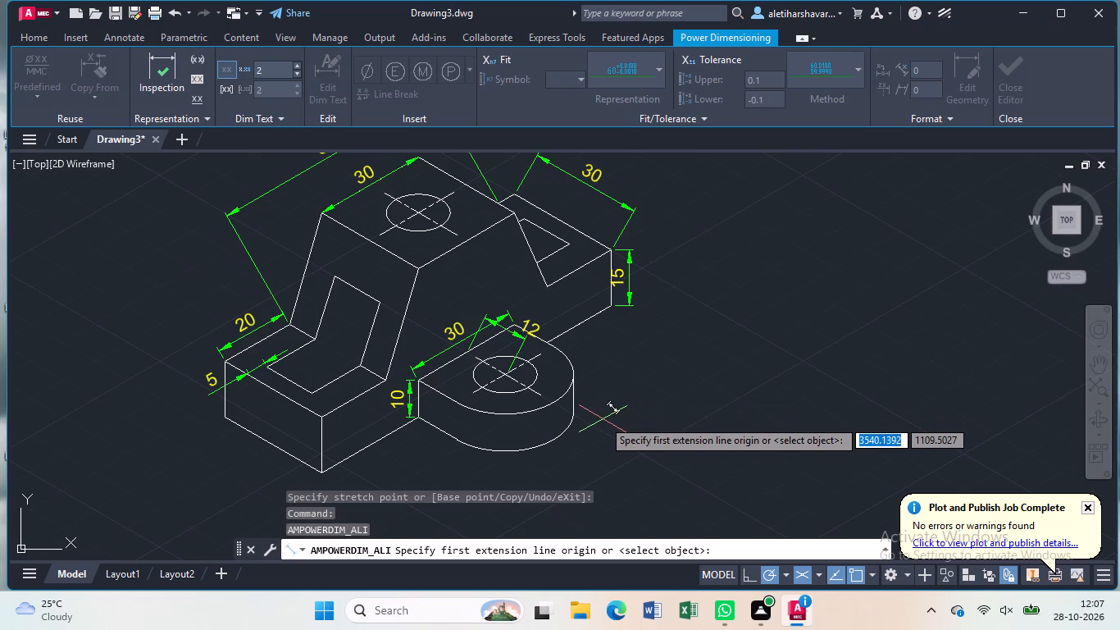
pyautogui.click(484, 385)
pyautogui.click(529, 359)
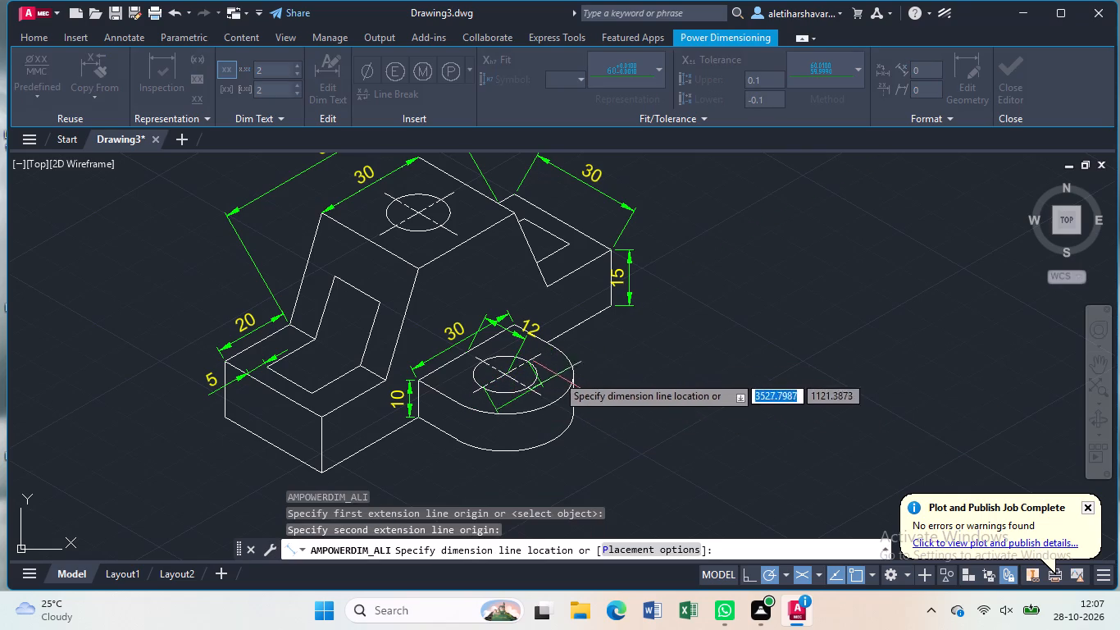
pyautogui.click(558, 378)
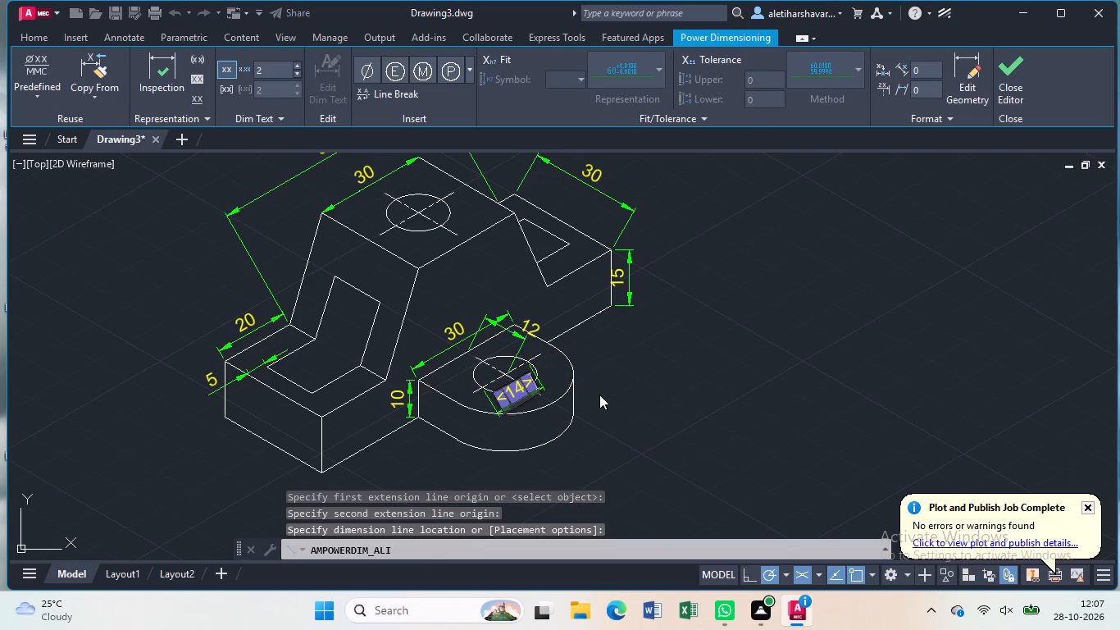
pyautogui.press('Return')
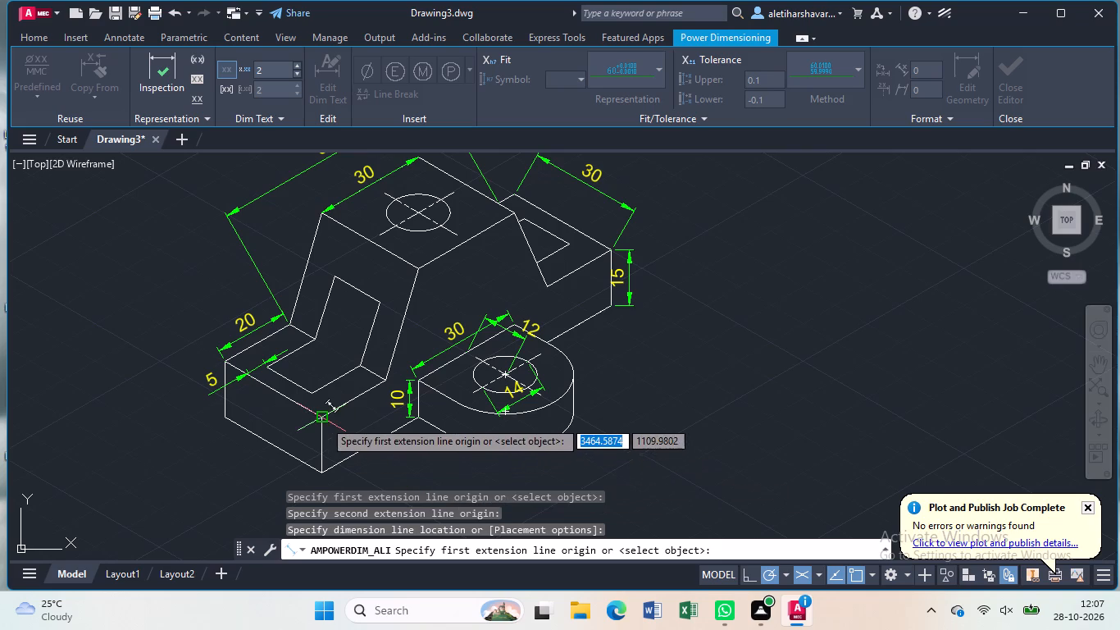
# Add aligned dimensions on the left step: the height of its front vertical edge and the length of its end face's bottom edge.
pyautogui.click(323, 414)
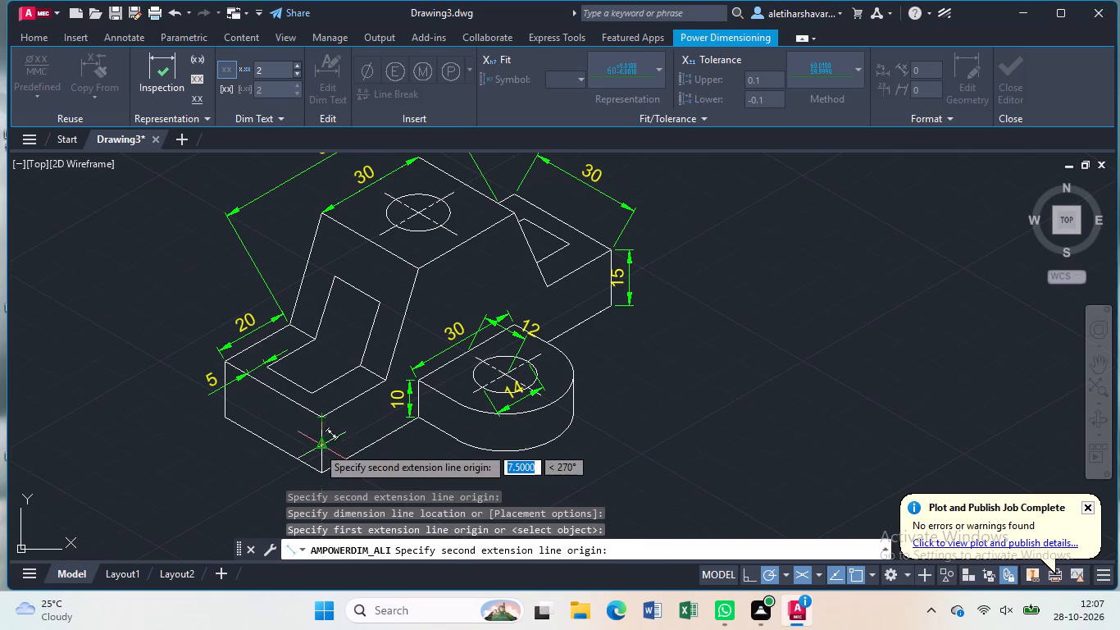
pyautogui.click(317, 469)
pyautogui.click(335, 468)
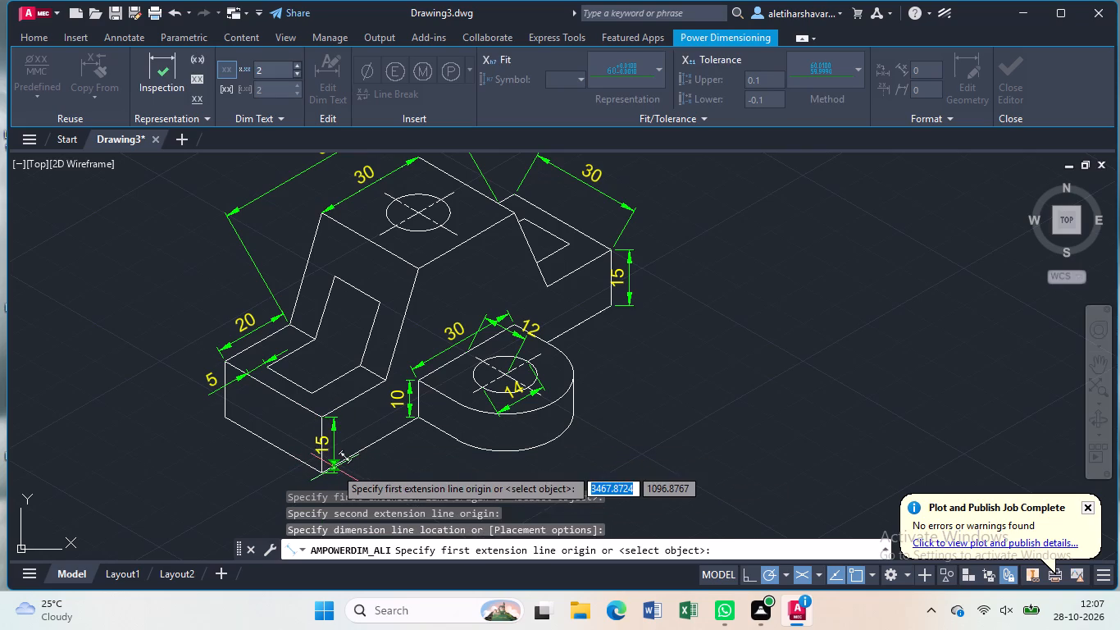
pyautogui.click(229, 415)
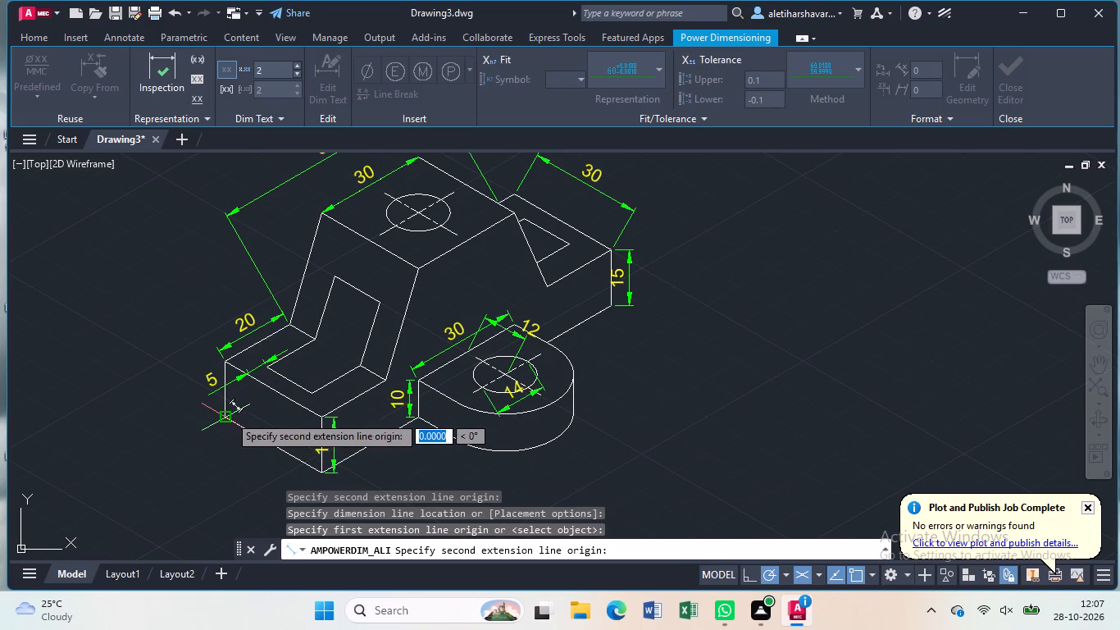
pyautogui.click(319, 470)
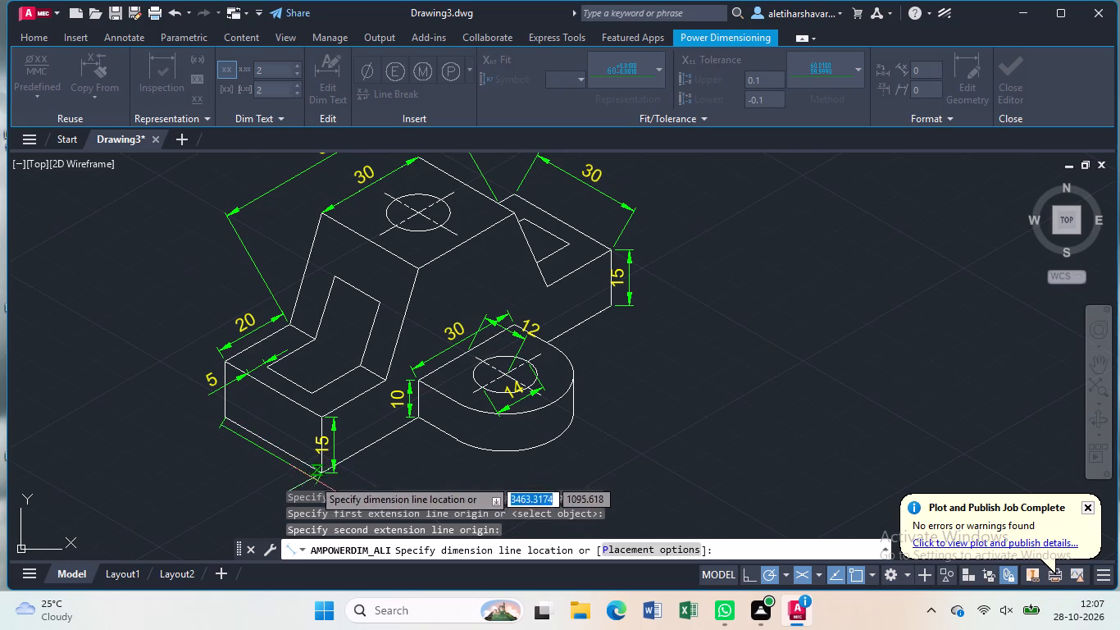
pyautogui.click(311, 482)
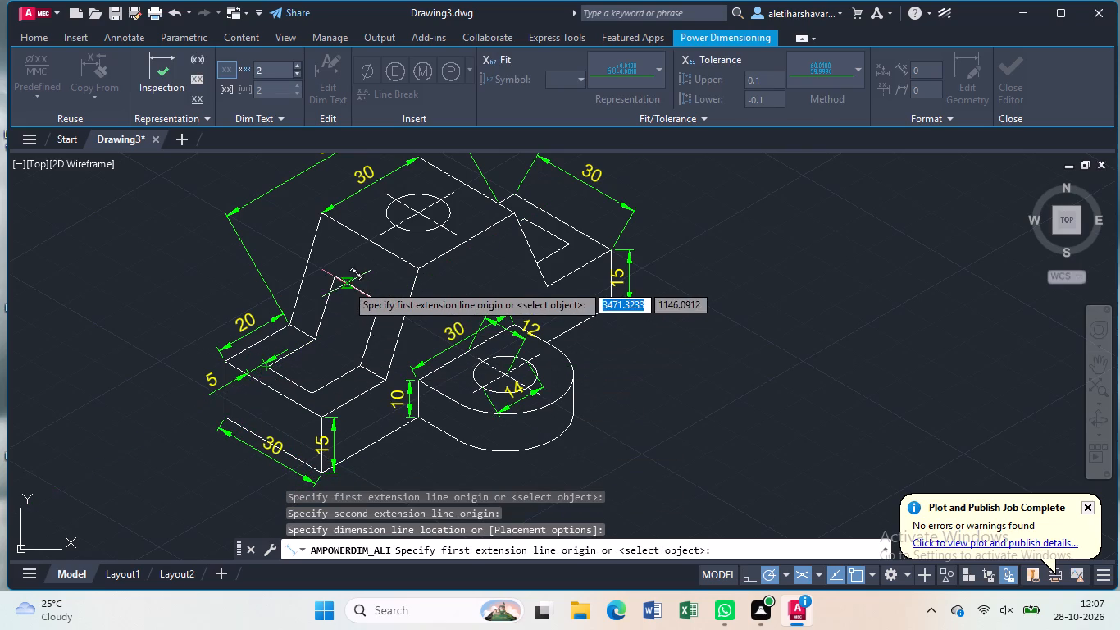
# Add aligned dimensions for the recess's upper edge width and its gap to the front edge at the slope's foot.
pyautogui.click(338, 279)
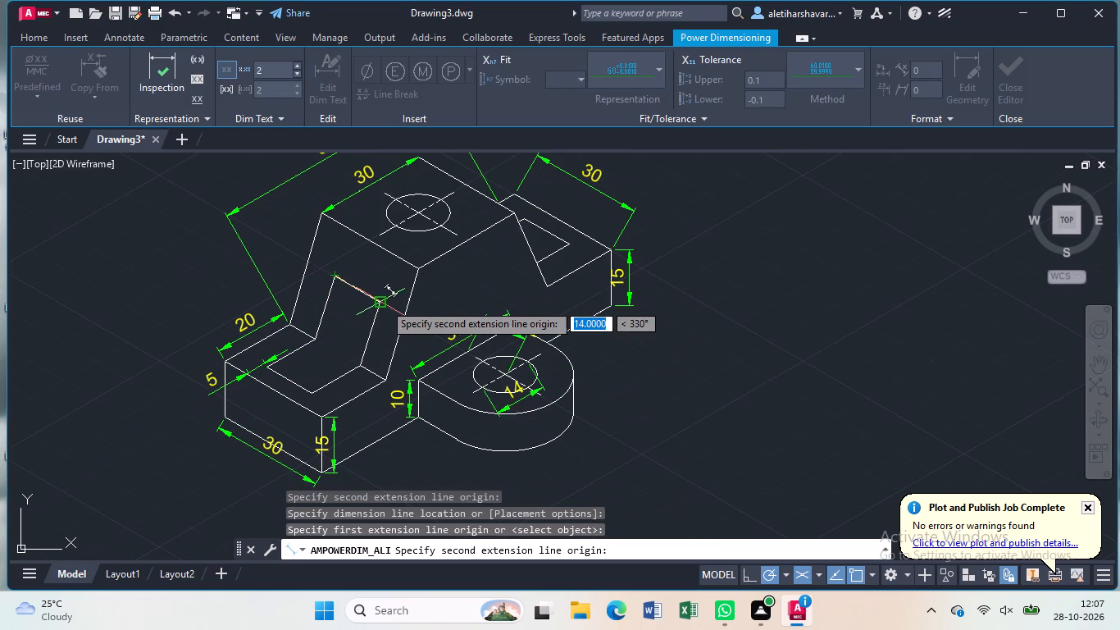
pyautogui.click(380, 301)
pyautogui.click(380, 294)
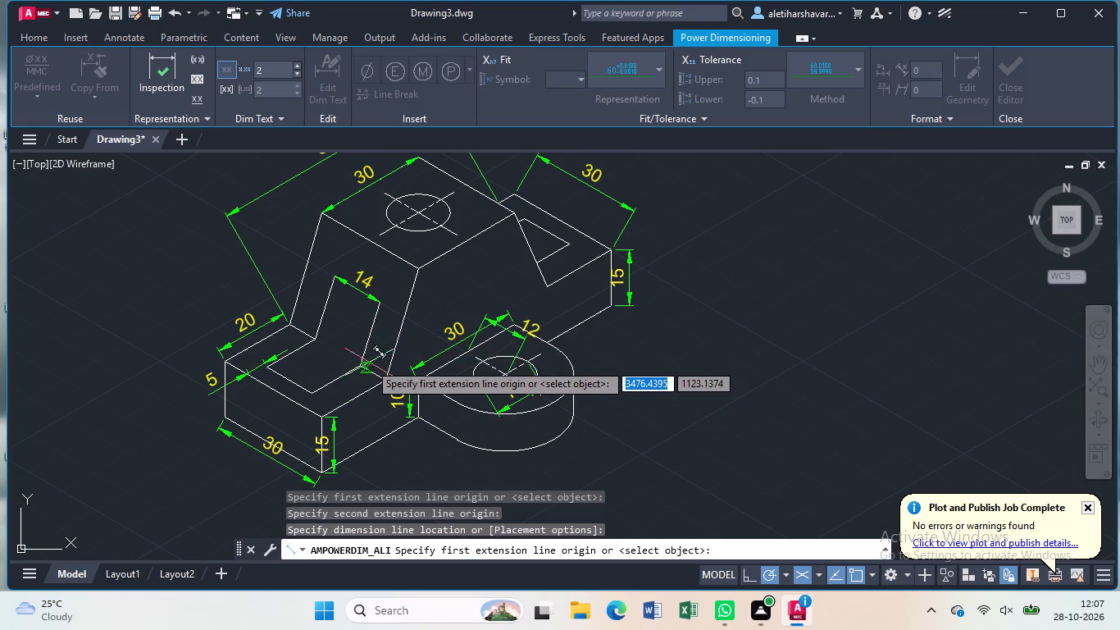
pyautogui.click(362, 361)
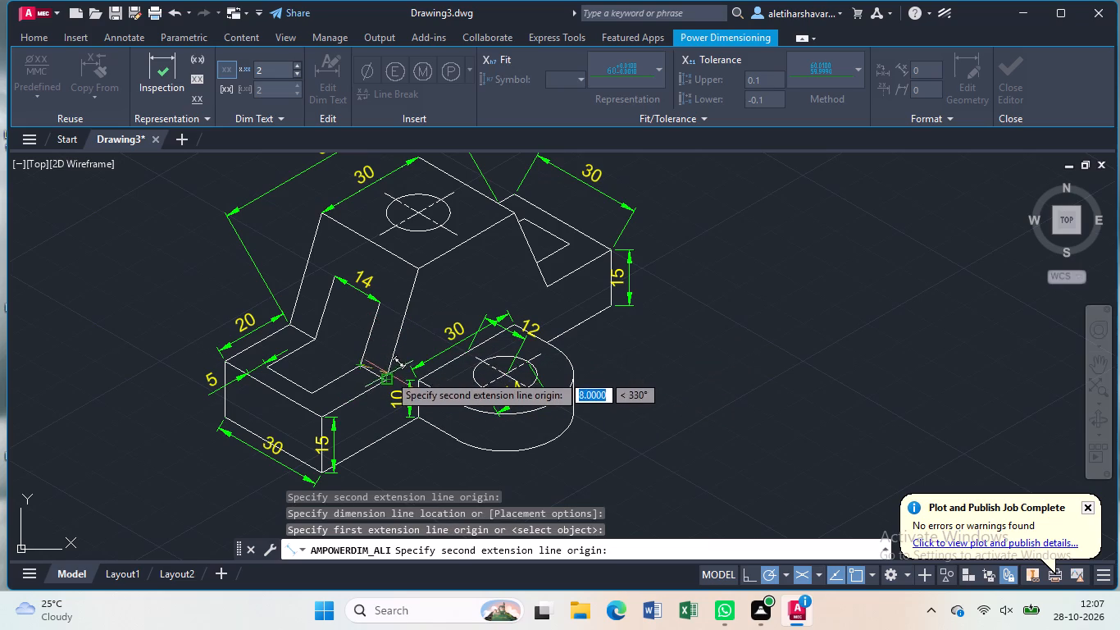
pyautogui.click(381, 379)
pyautogui.click(385, 372)
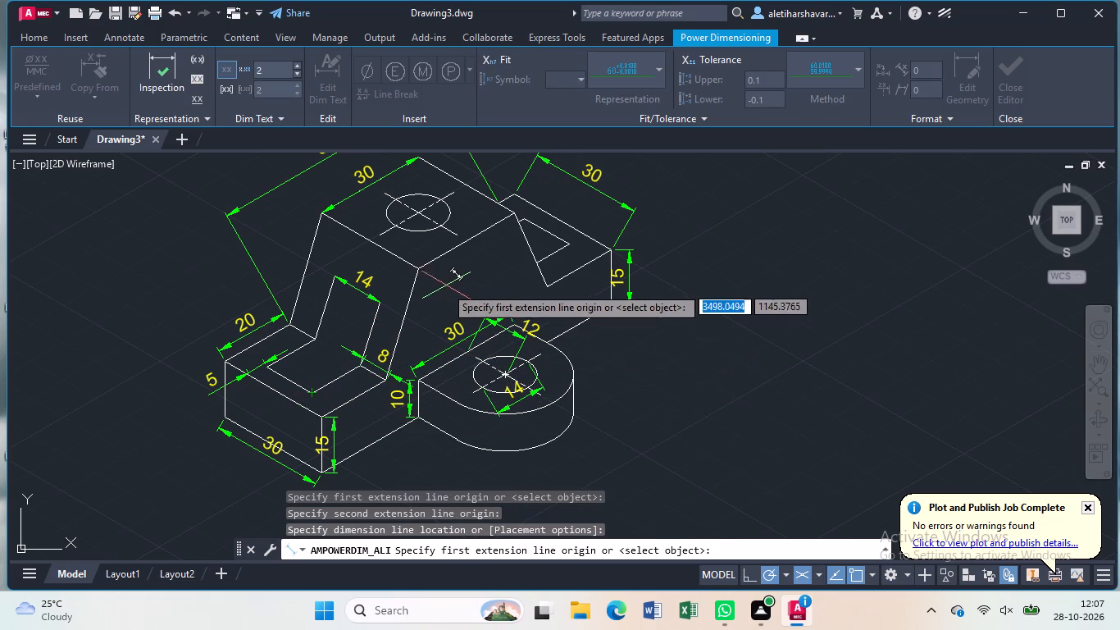
# Add an aligned dimension along the raised top face's front-left edge, placed just below it.
pyautogui.moveTo(441, 294); pyautogui.dragTo(434, 330, button='middle')
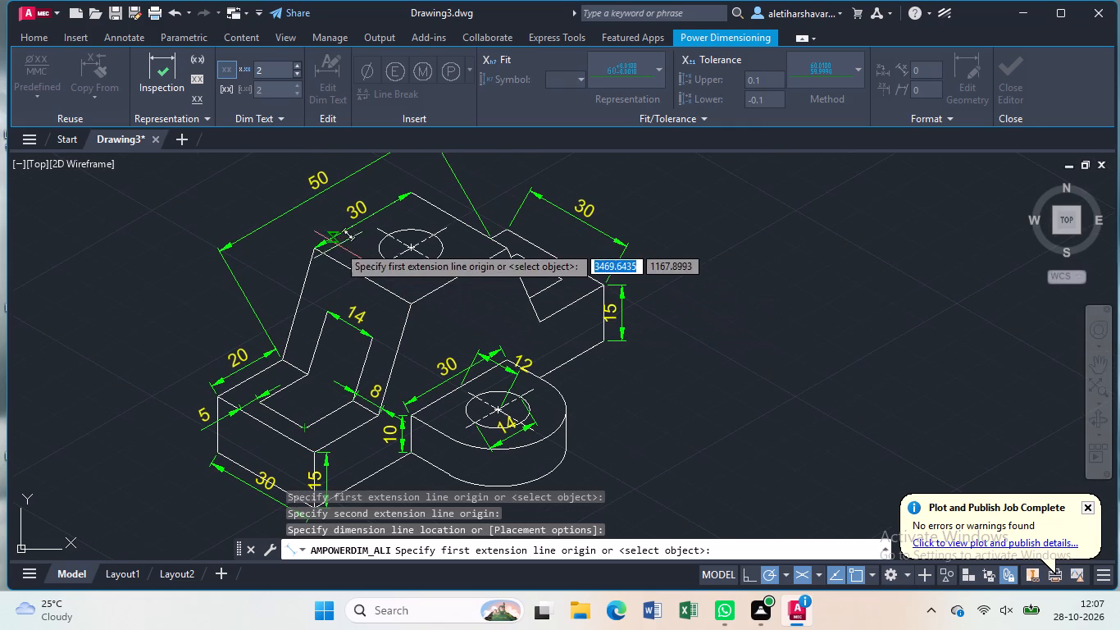
pyautogui.click(313, 247)
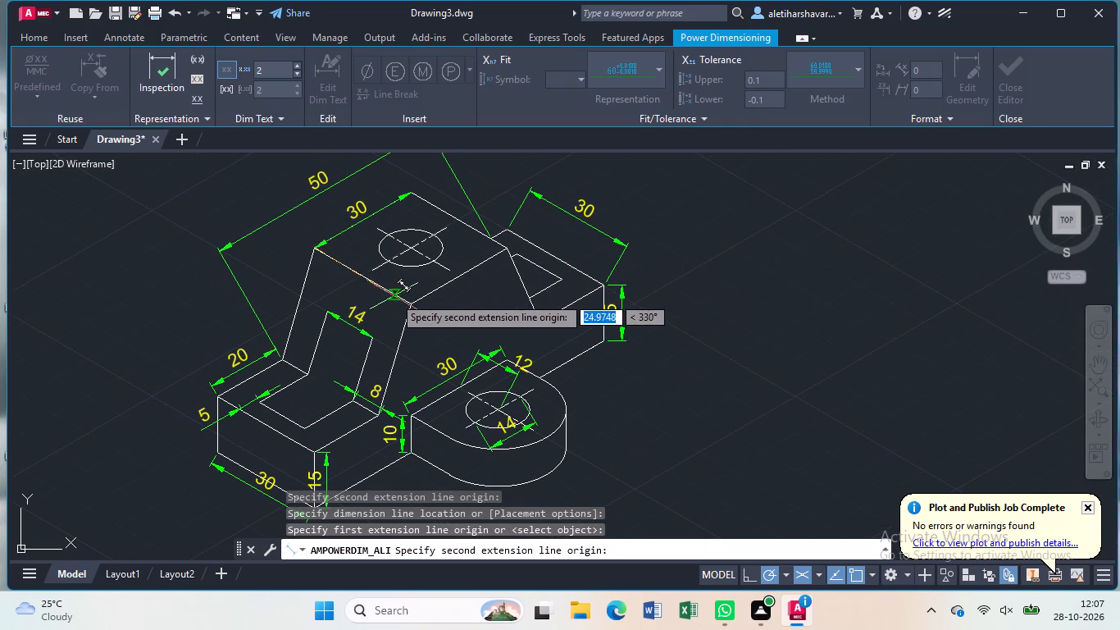
pyautogui.click(407, 303)
pyautogui.click(402, 312)
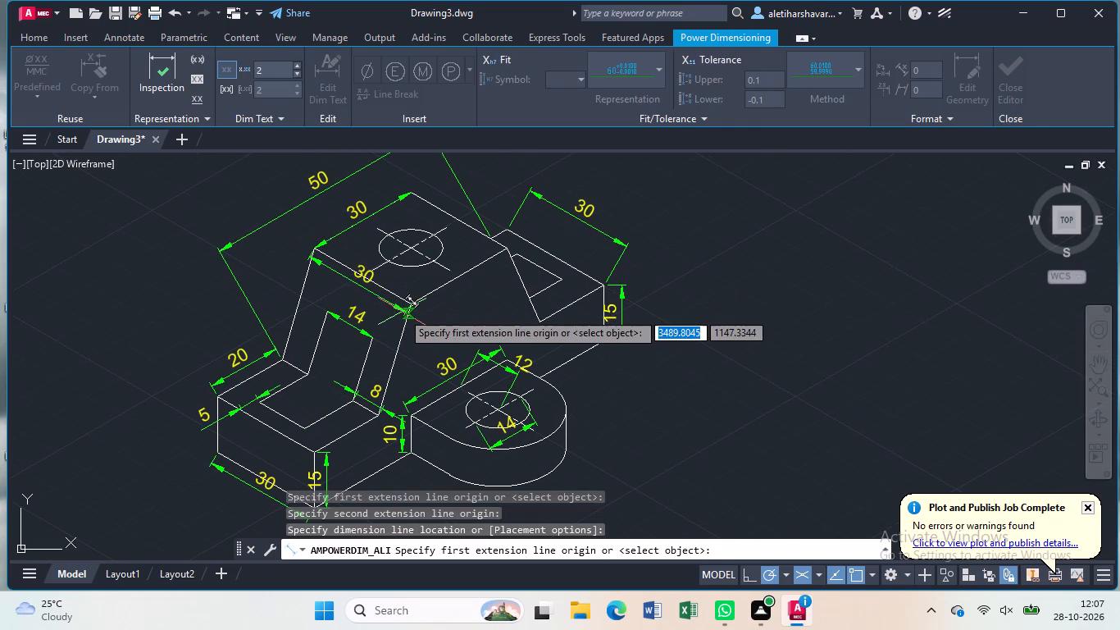
# Add an aligned dimension for the block's overall length along its front bottom edge, placed in front of and clear of the lug.
pyautogui.scroll(-1, 592, 393)
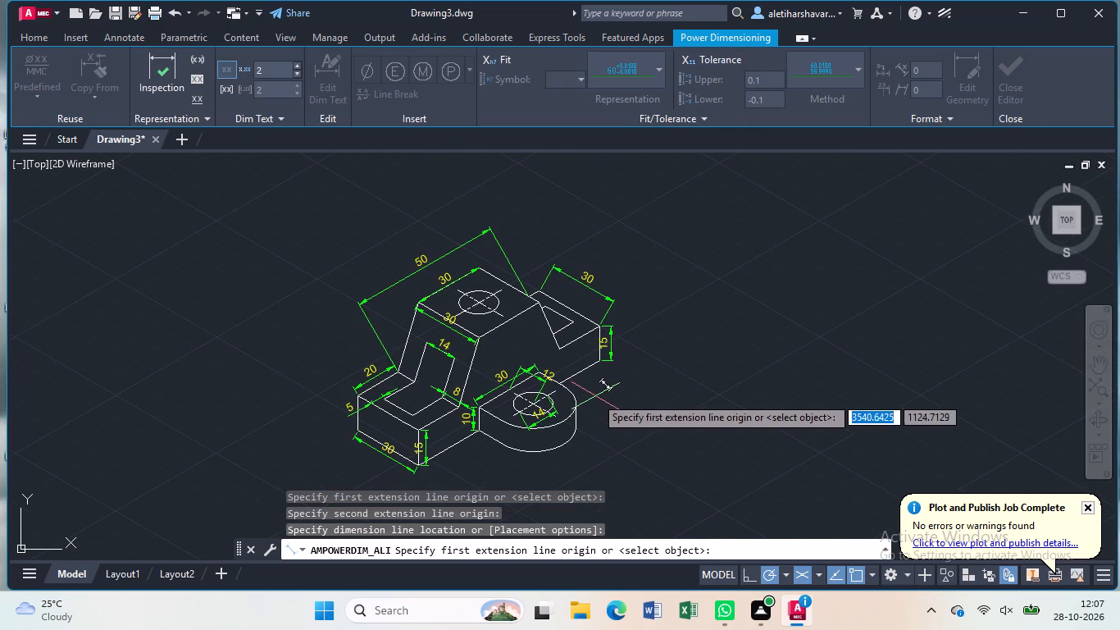
pyautogui.moveTo(533, 428); pyautogui.dragTo(474, 361, button='middle')
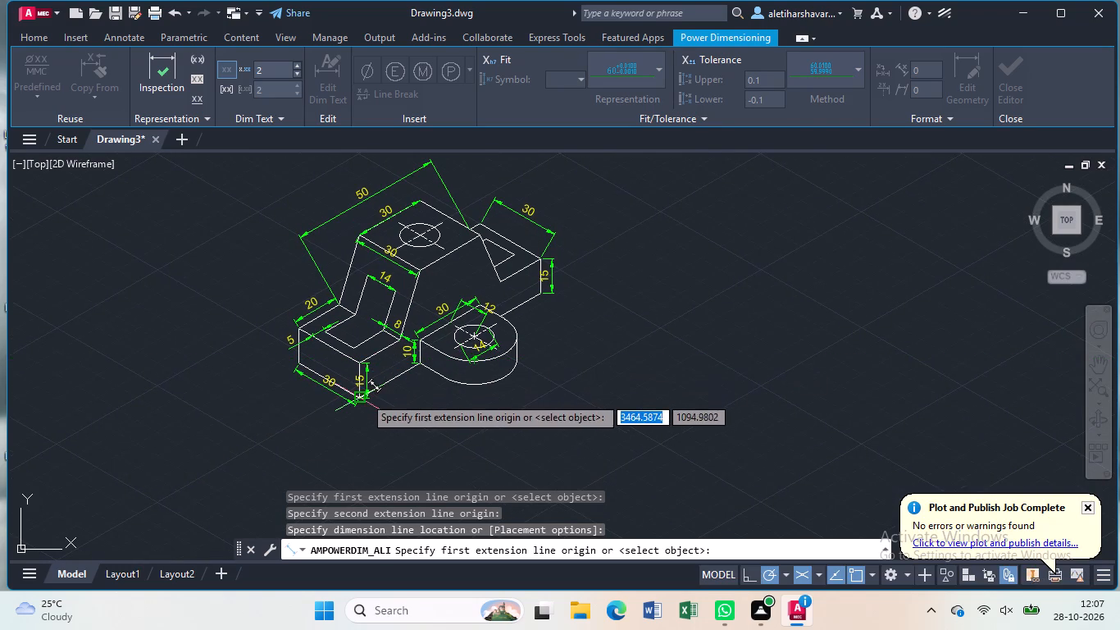
pyautogui.moveTo(364, 396); pyautogui.dragTo(371, 396)
pyautogui.click(543, 291)
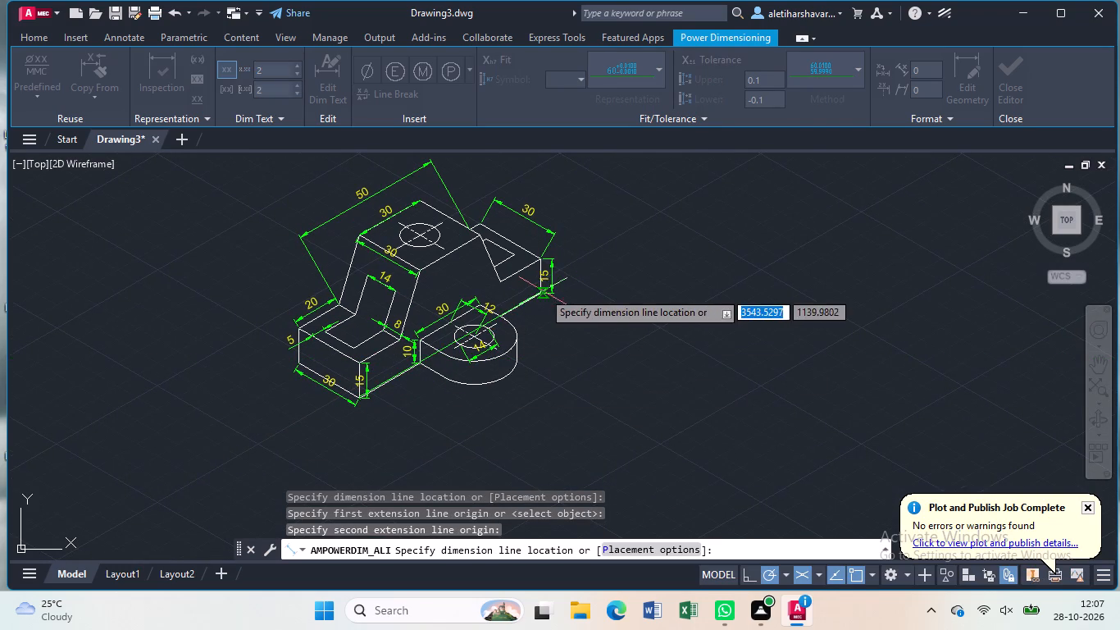
pyautogui.click(610, 341)
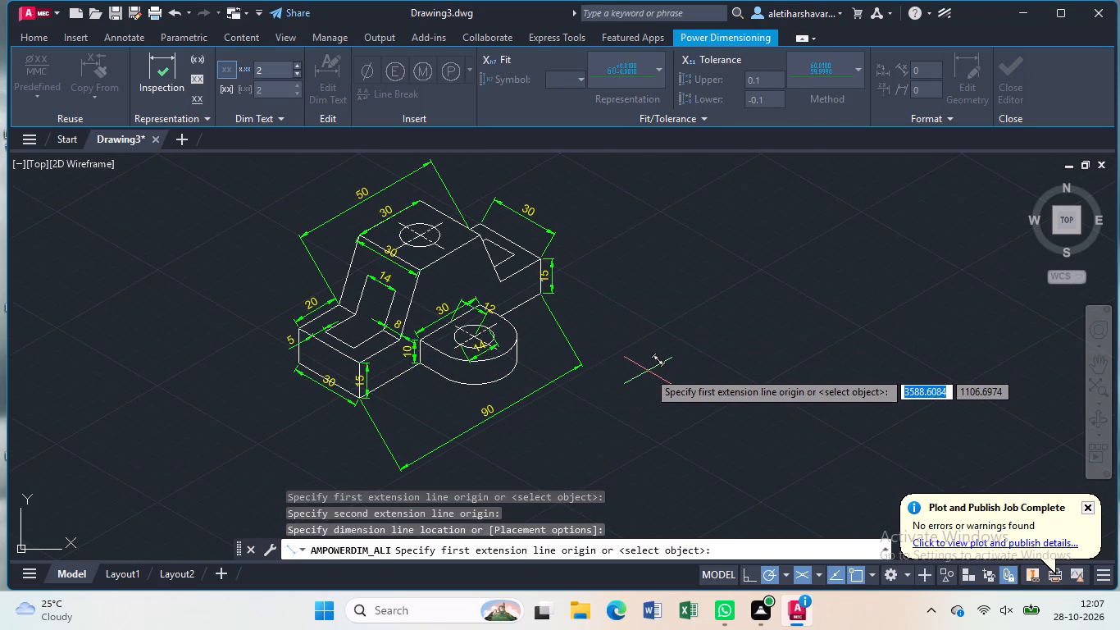
# Add an aligned dimension from the lug hole's centre to the block's bottom right-end corner, placed just inside the overall length dimension.
pyautogui.moveTo(647, 372); pyautogui.dragTo(715, 398, button='middle')
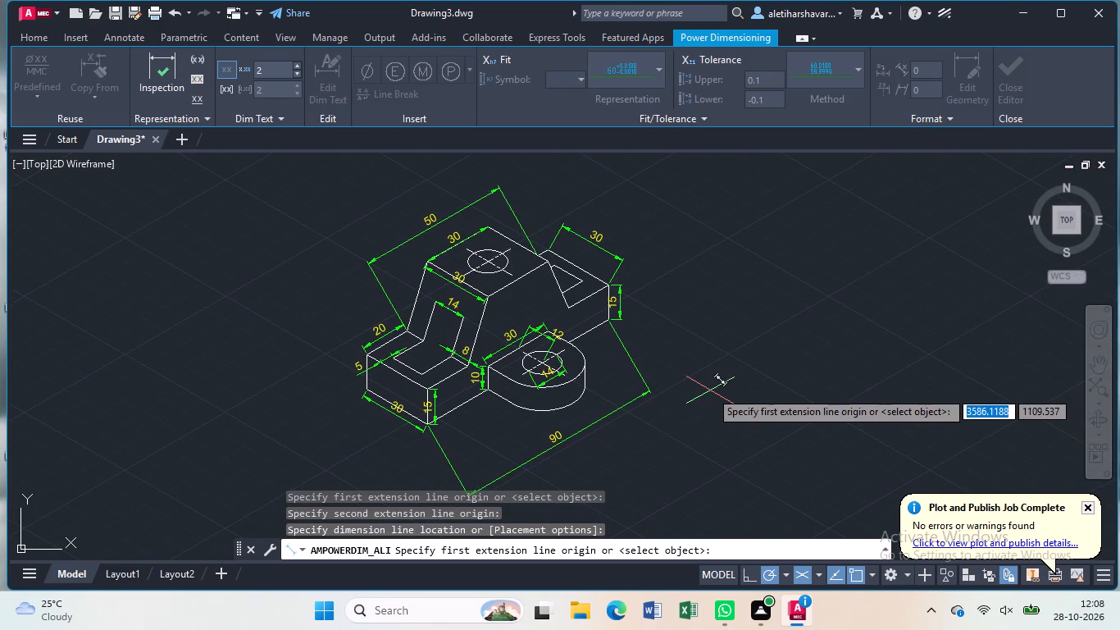
pyautogui.click(543, 363)
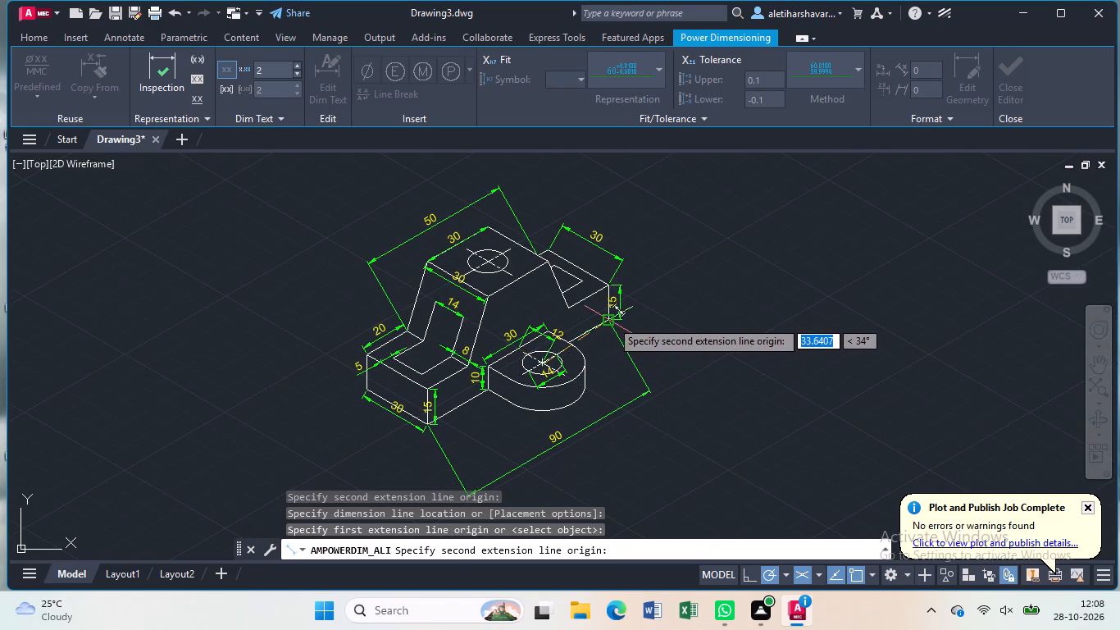
pyautogui.click(612, 319)
pyautogui.click(665, 349)
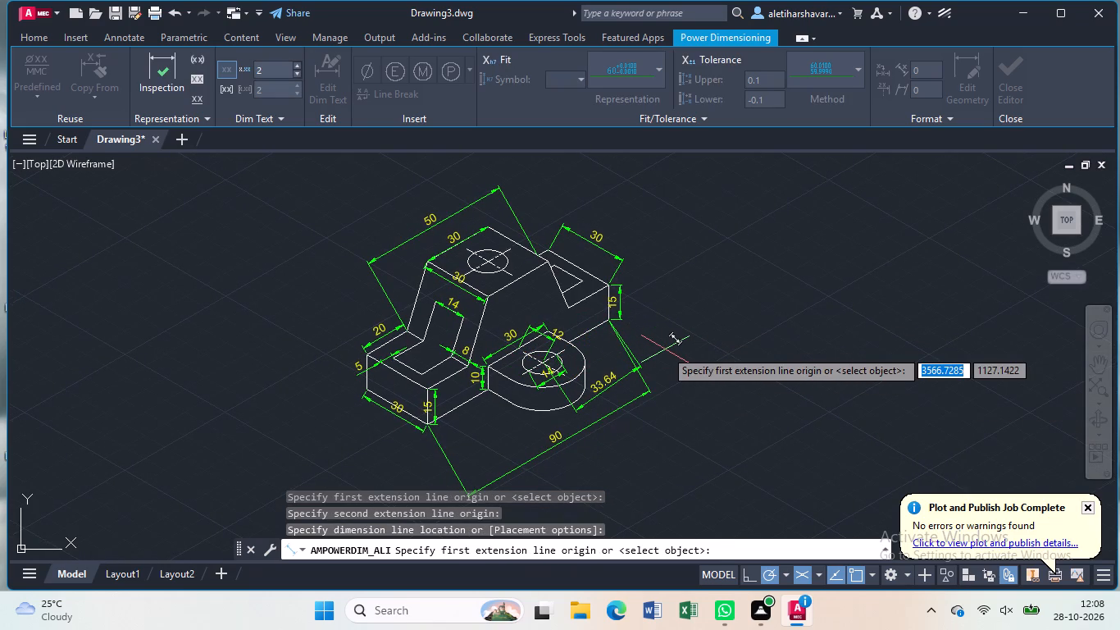
pyautogui.press('Escape')
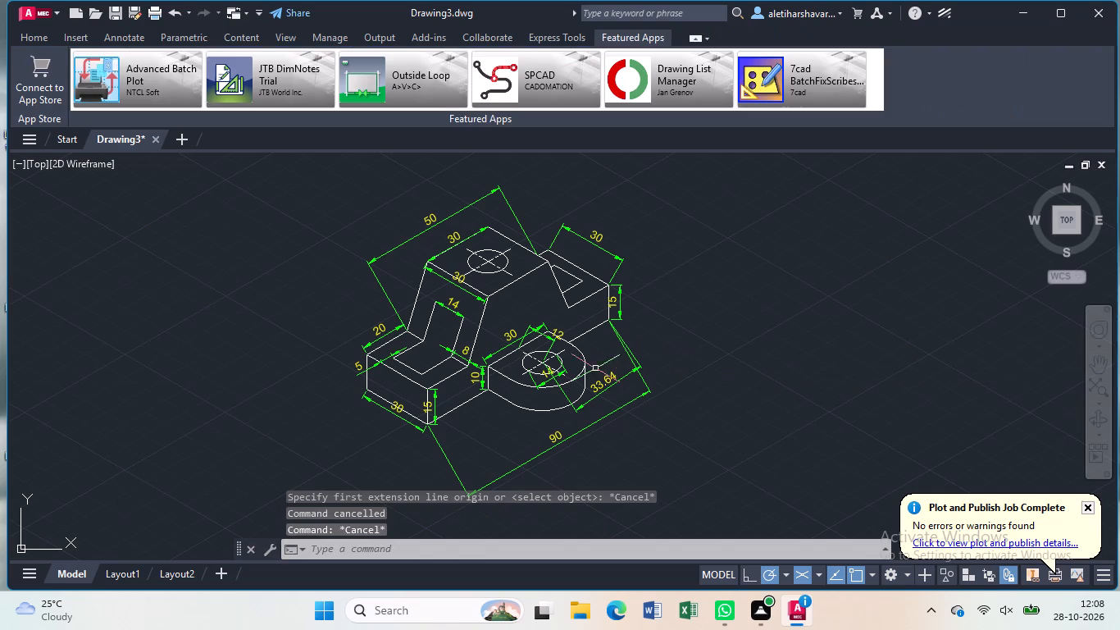
# Override the text of the dimension from the lug hole's centre to the block's end with 45.
pyautogui.click(607, 379)
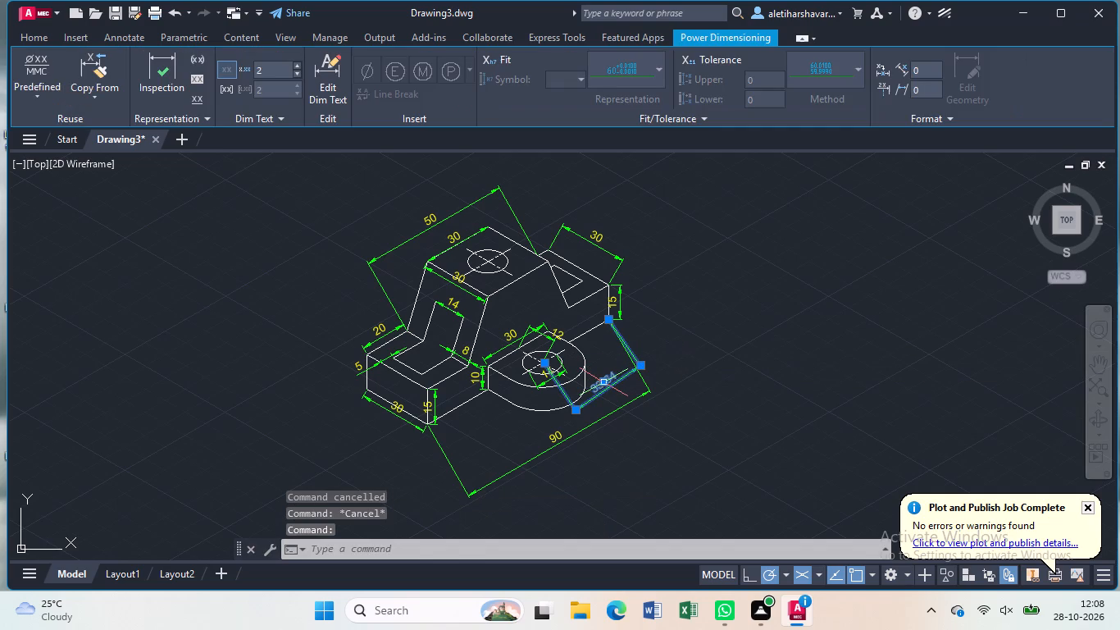
pyautogui.click(324, 68)
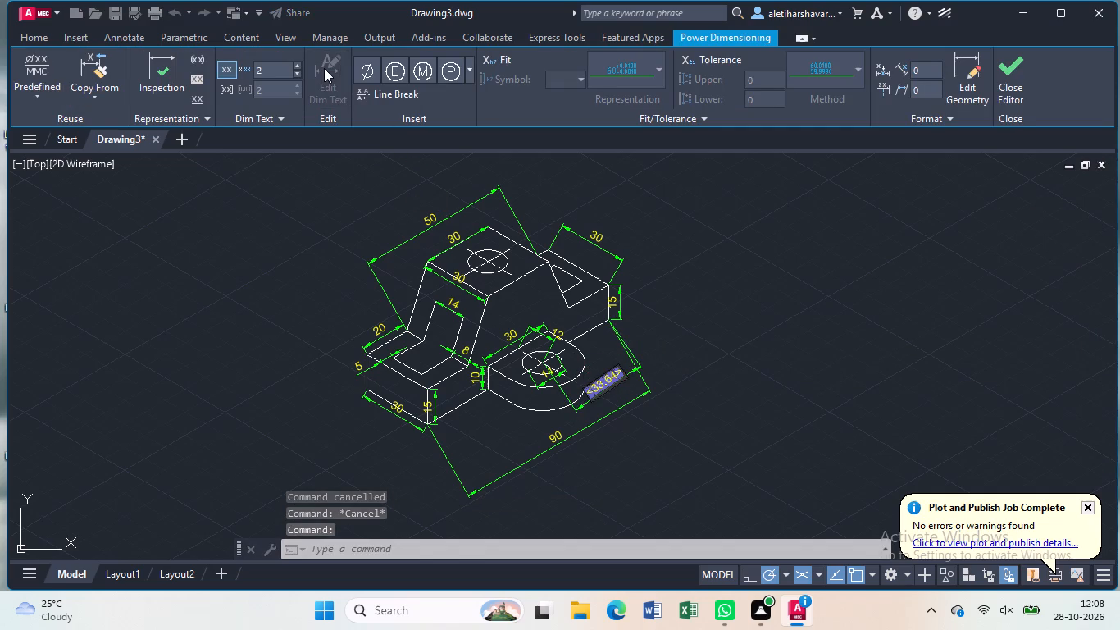
pyautogui.press('BackSpace')
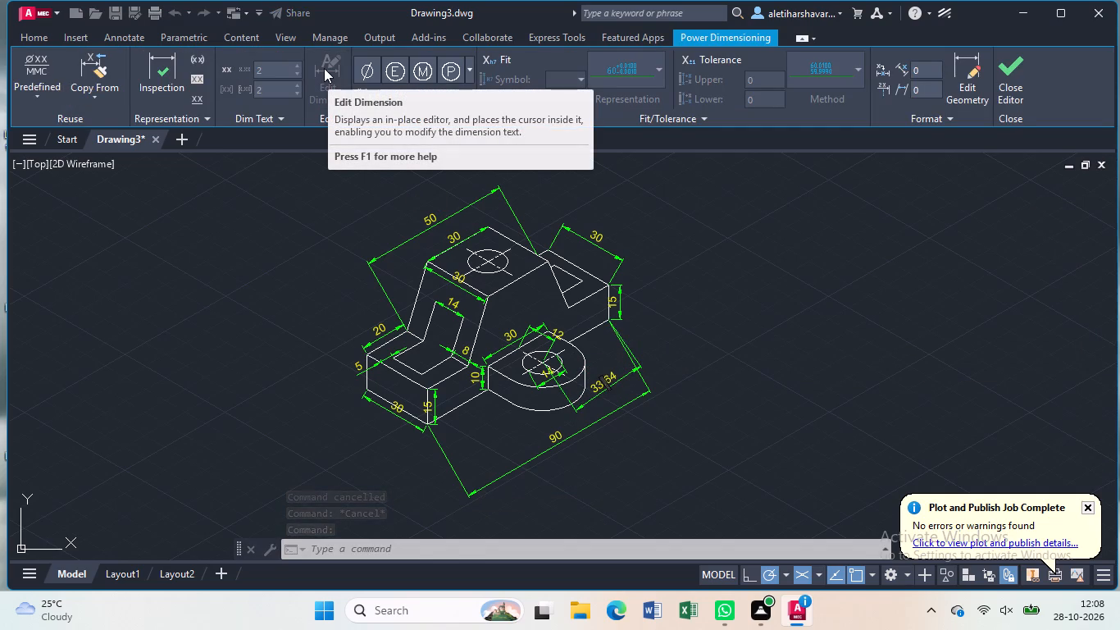
pyautogui.write('45')
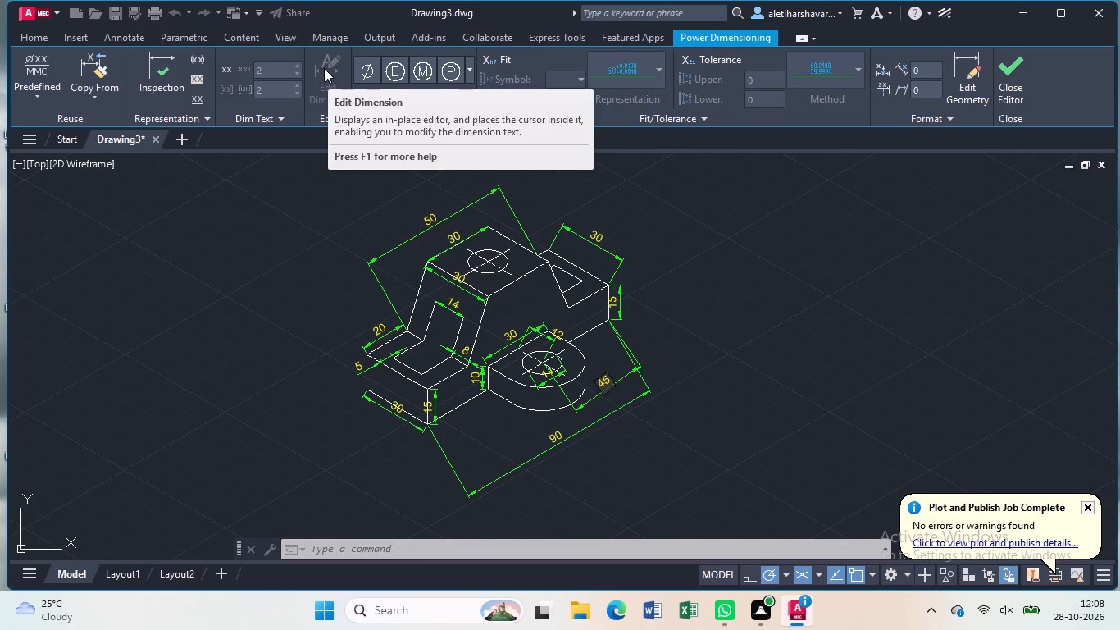
pyautogui.press('Return')
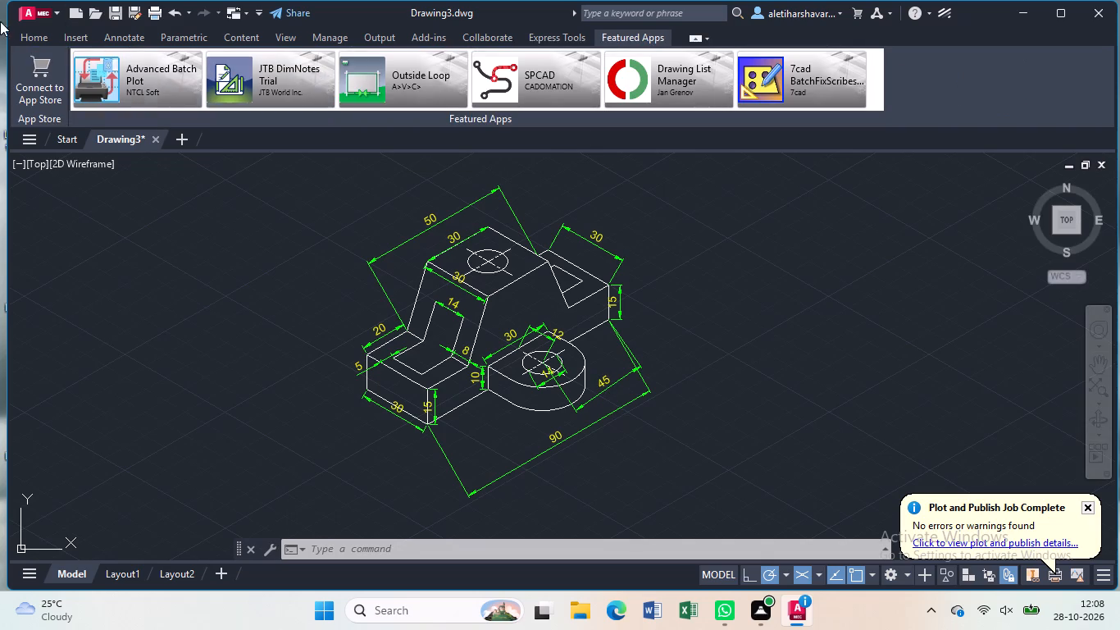
# Save the drawing in Documents under the name "Center Pillar Bracket with side lug".
pyautogui.click(31, 34)
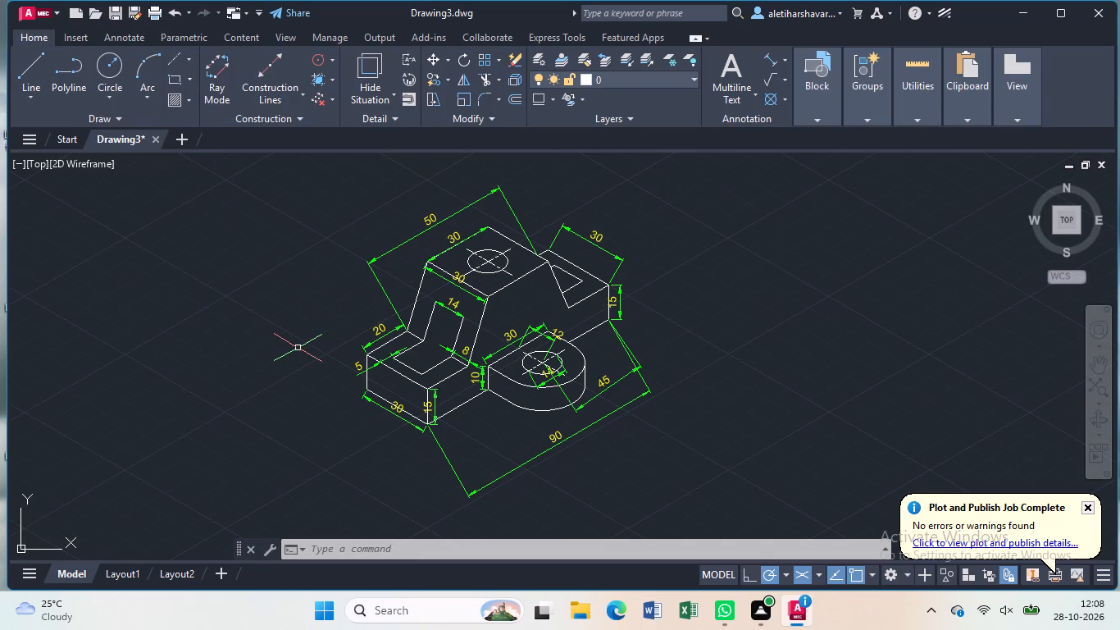
pyautogui.press('s')
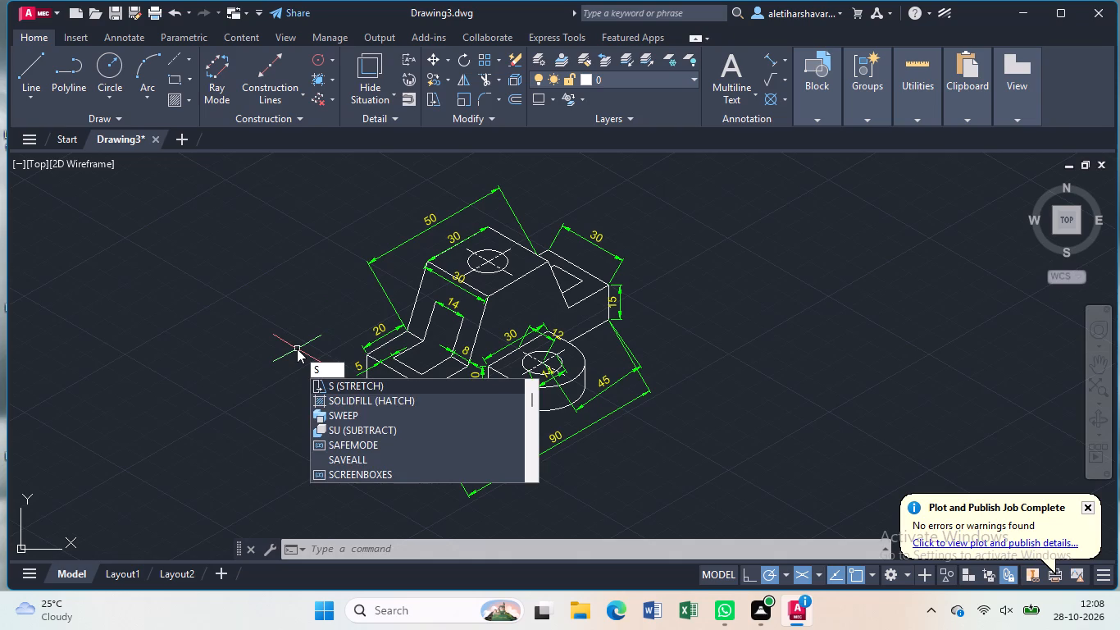
pyautogui.press('BackSpace')
pyautogui.hotkey('ctrl', 's')
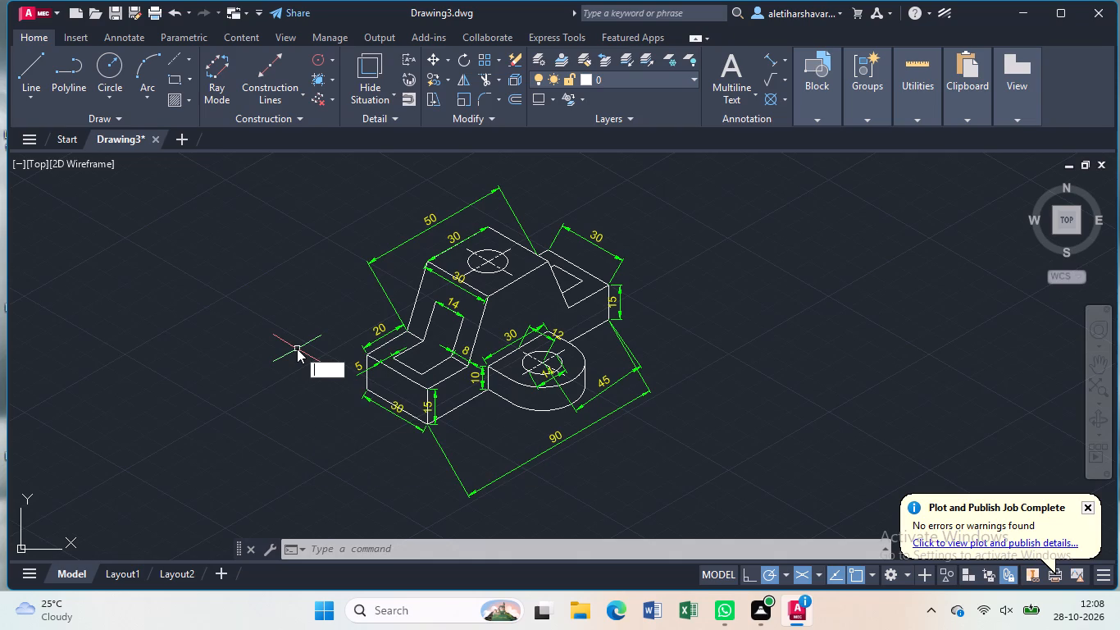
pyautogui.press('Escape')
pyautogui.hotkey('ctrl', 's')
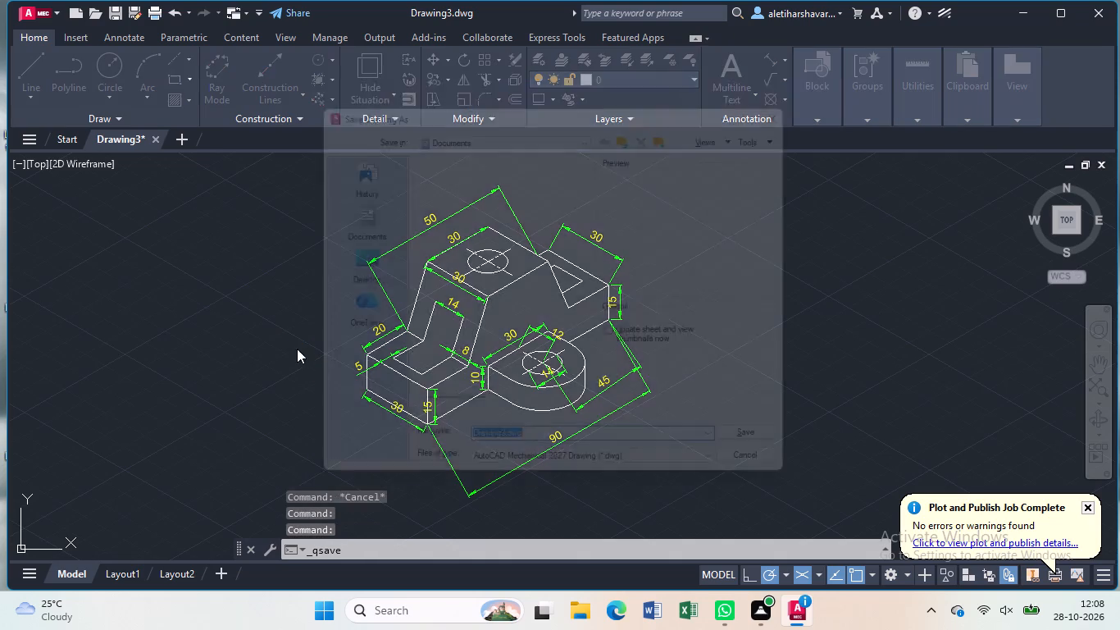
pyautogui.press('BackSpace')
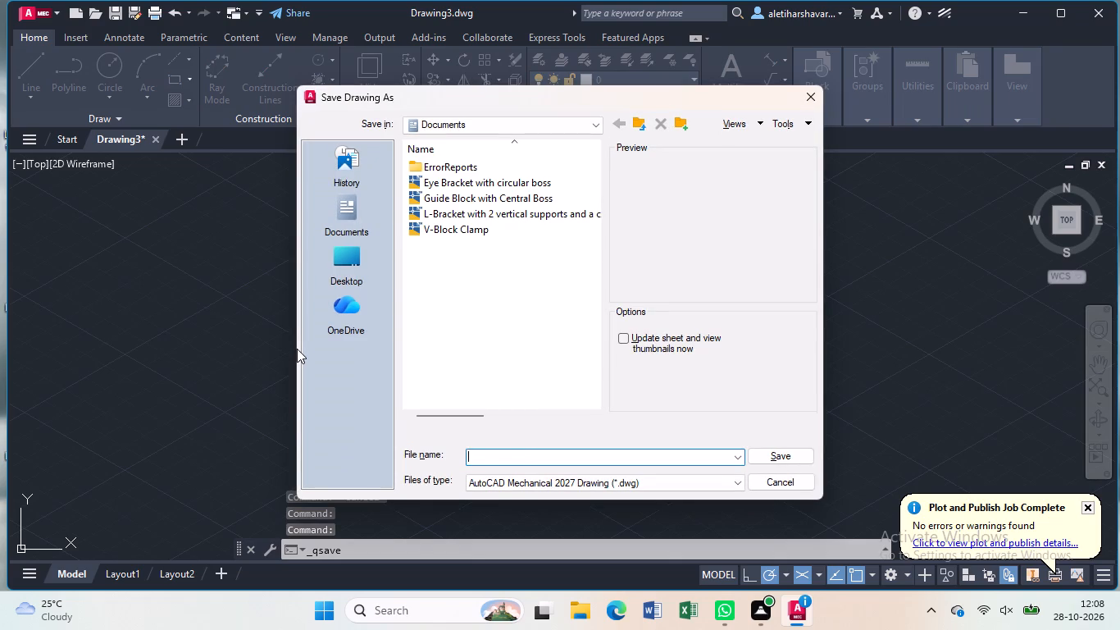
pyautogui.hotkey('ctrl', 'v')
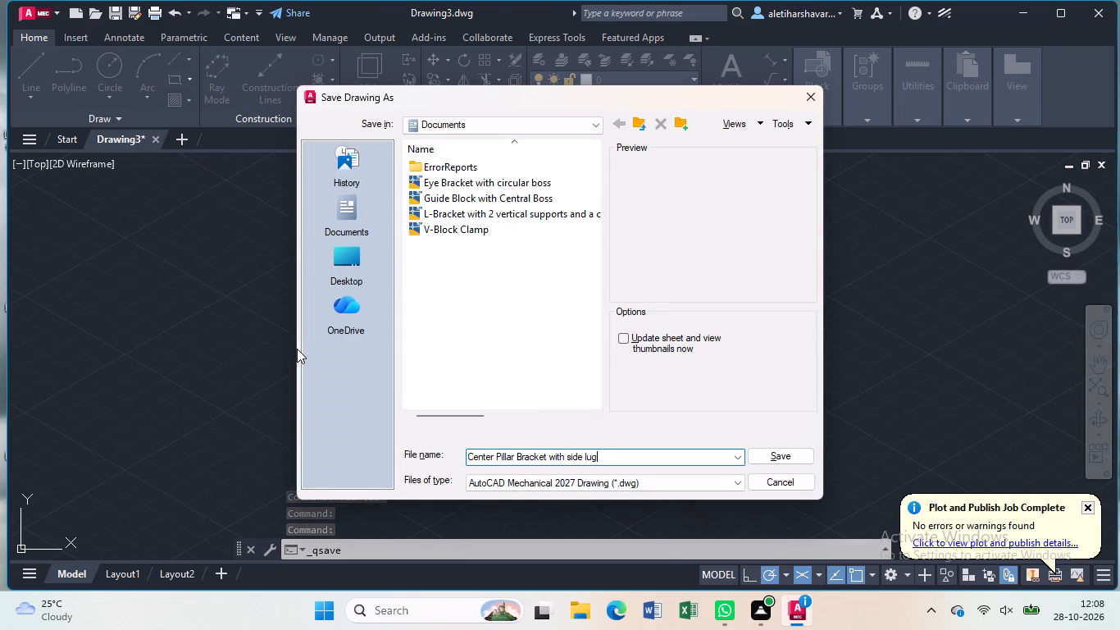
pyautogui.press('Return')
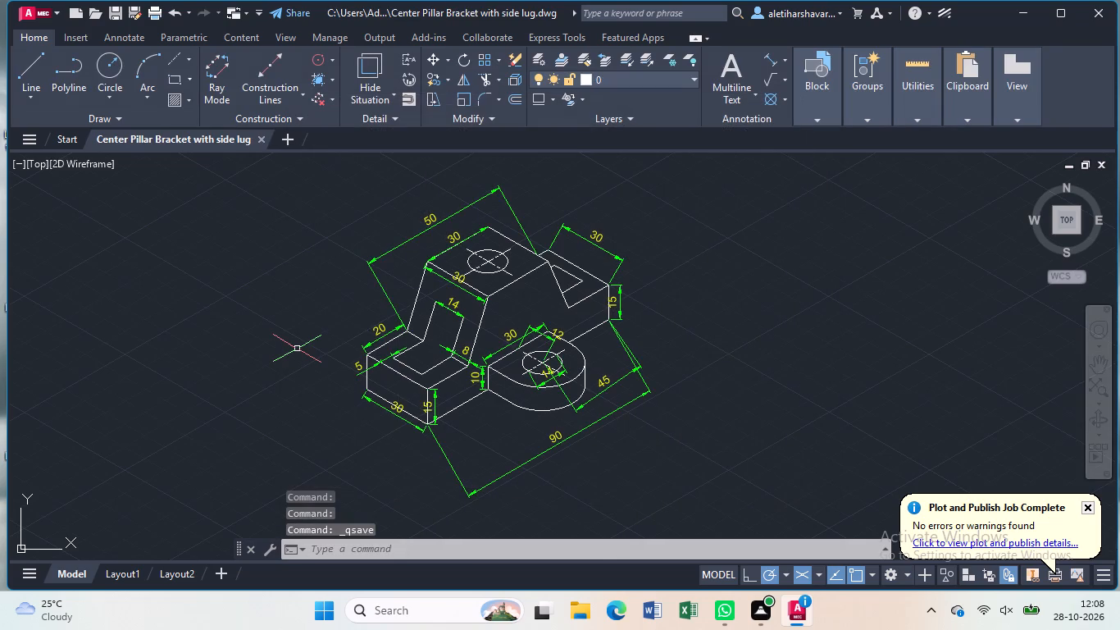
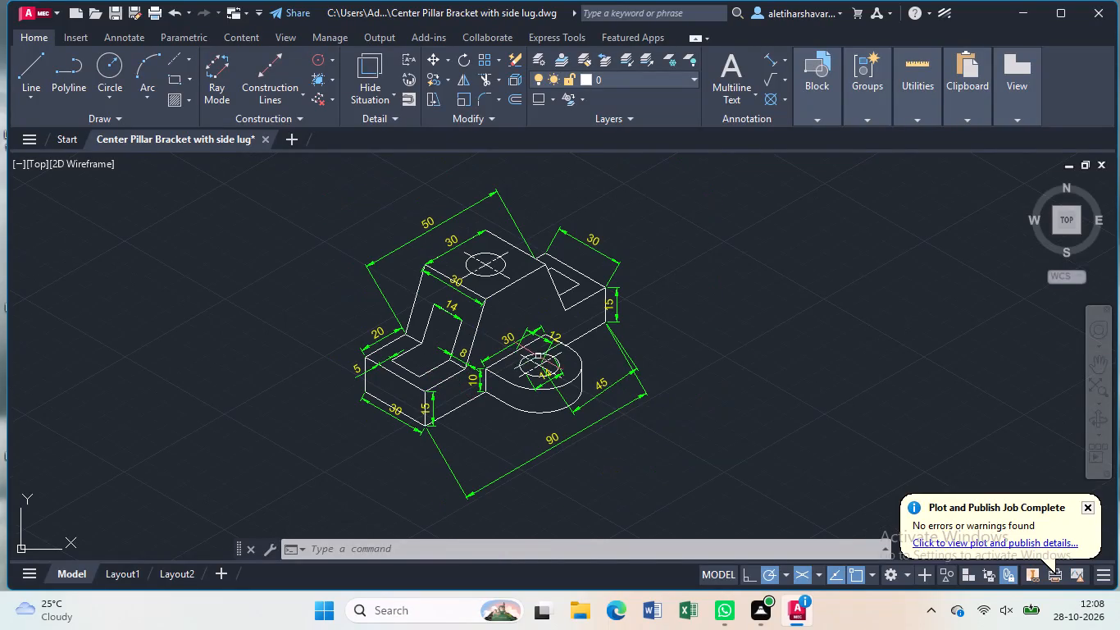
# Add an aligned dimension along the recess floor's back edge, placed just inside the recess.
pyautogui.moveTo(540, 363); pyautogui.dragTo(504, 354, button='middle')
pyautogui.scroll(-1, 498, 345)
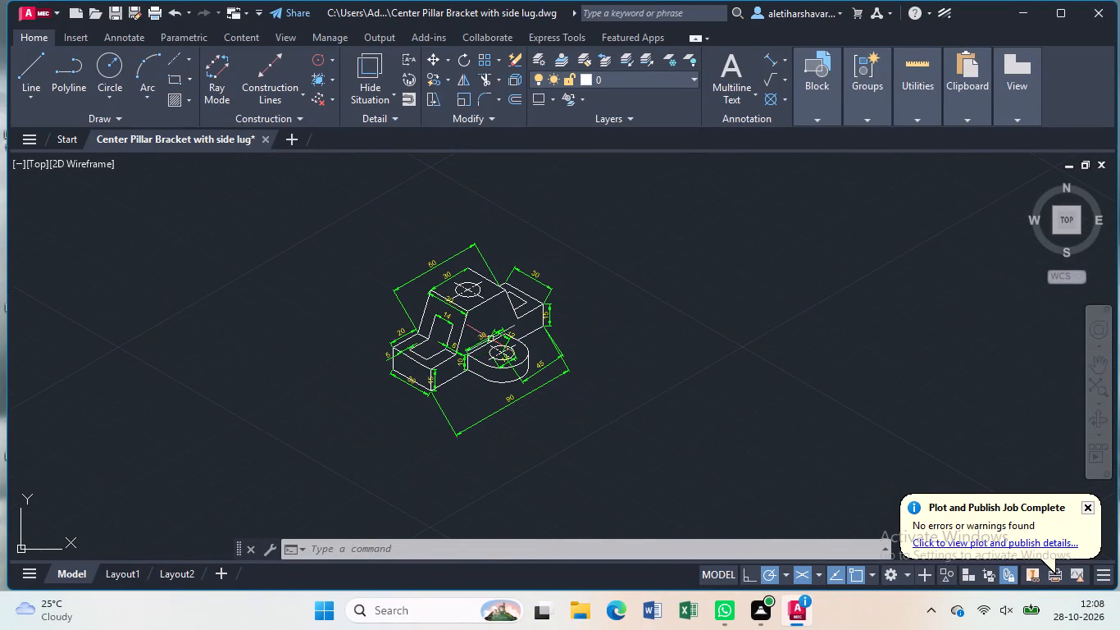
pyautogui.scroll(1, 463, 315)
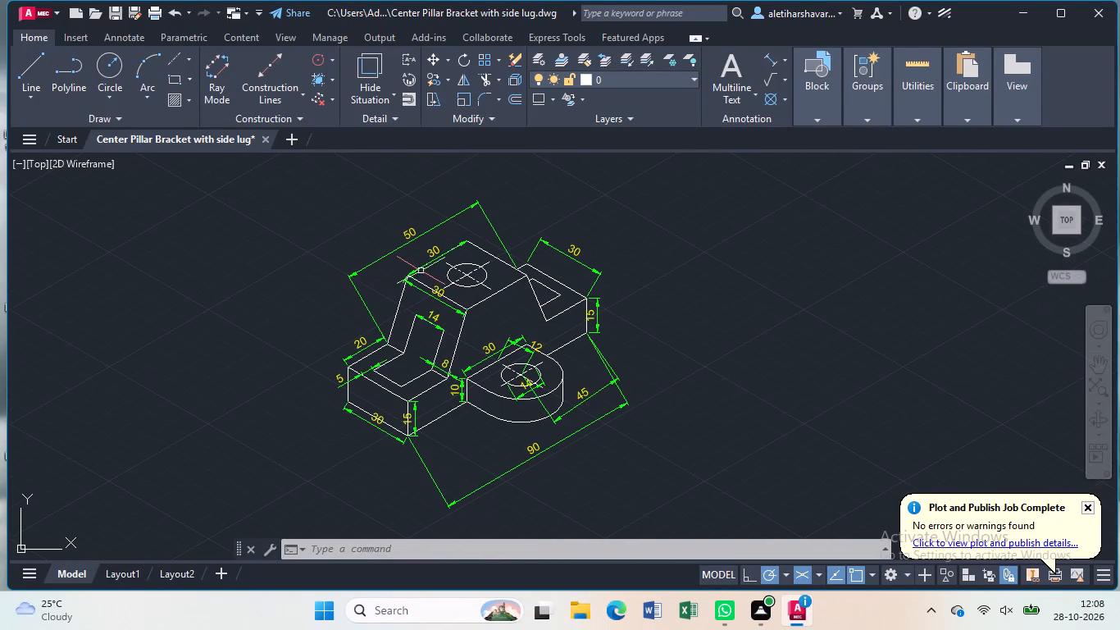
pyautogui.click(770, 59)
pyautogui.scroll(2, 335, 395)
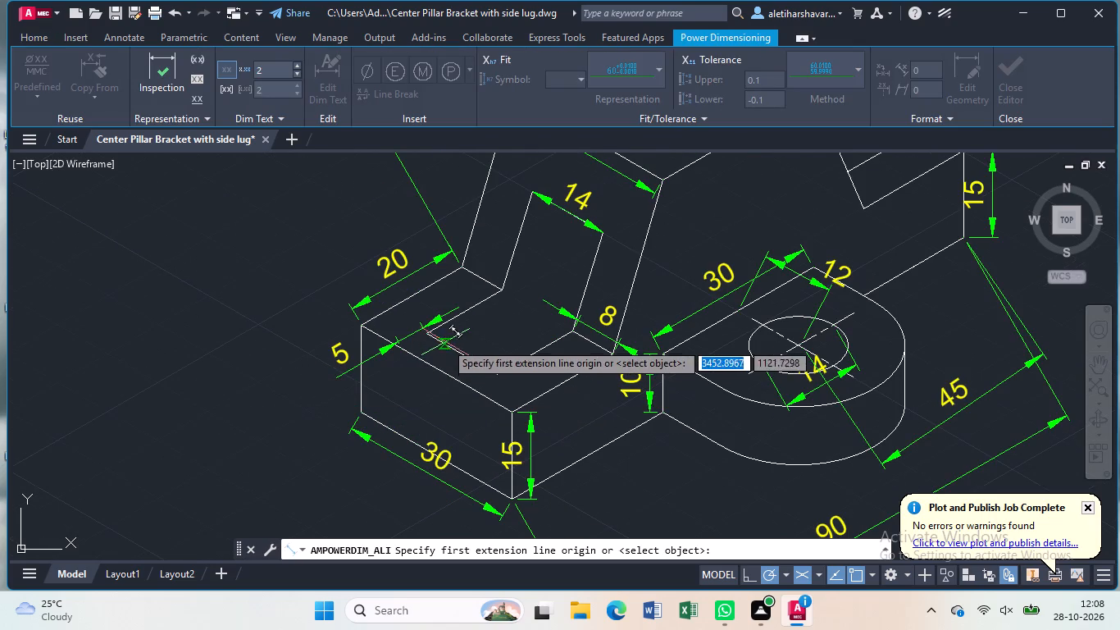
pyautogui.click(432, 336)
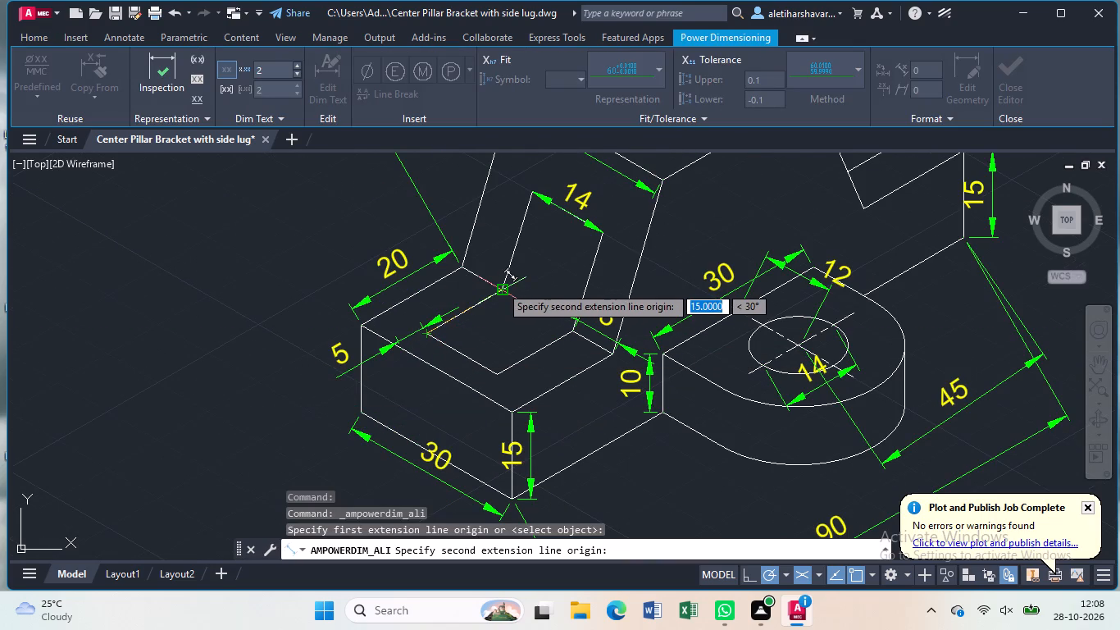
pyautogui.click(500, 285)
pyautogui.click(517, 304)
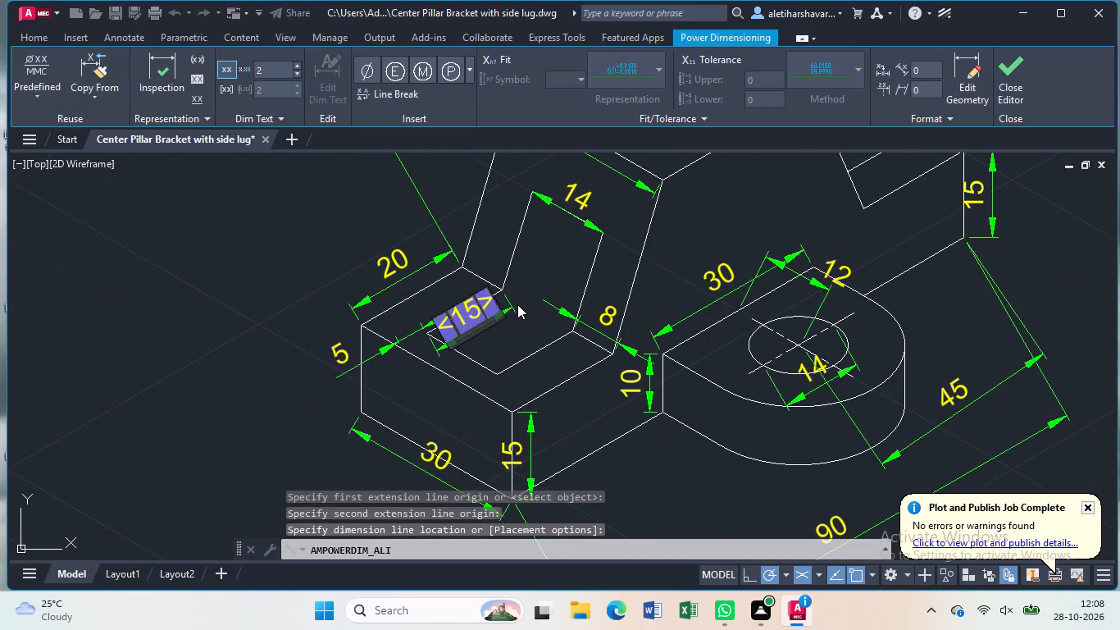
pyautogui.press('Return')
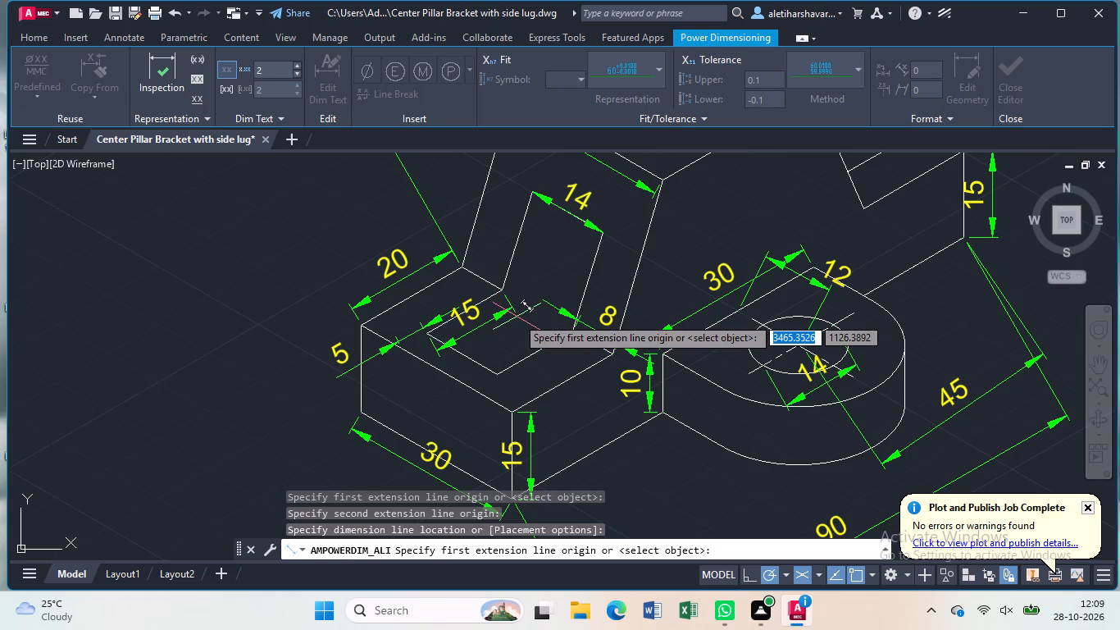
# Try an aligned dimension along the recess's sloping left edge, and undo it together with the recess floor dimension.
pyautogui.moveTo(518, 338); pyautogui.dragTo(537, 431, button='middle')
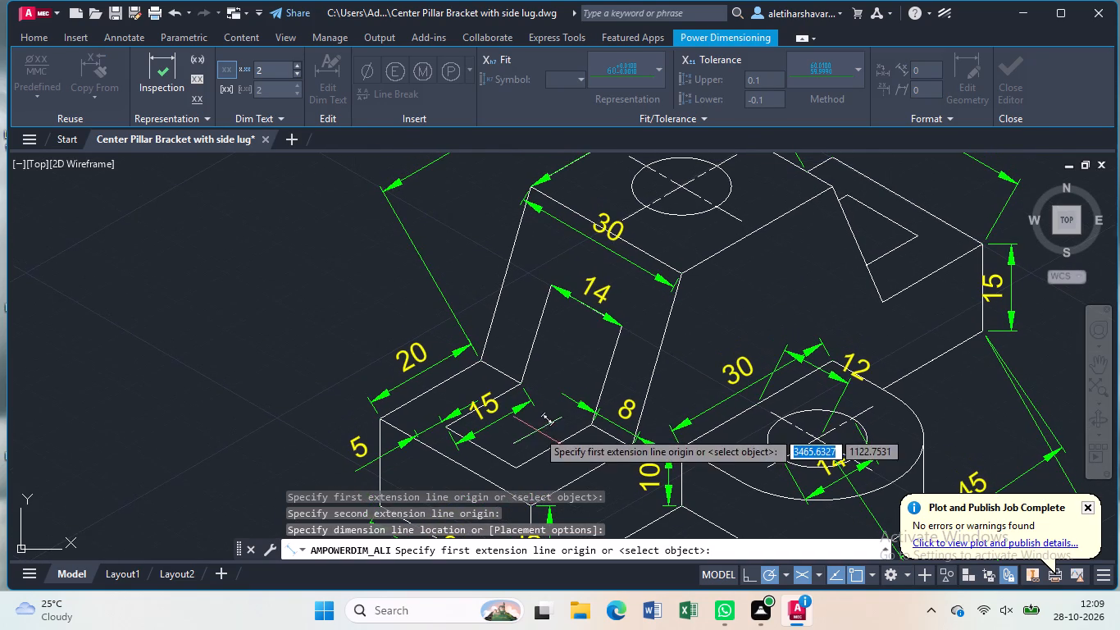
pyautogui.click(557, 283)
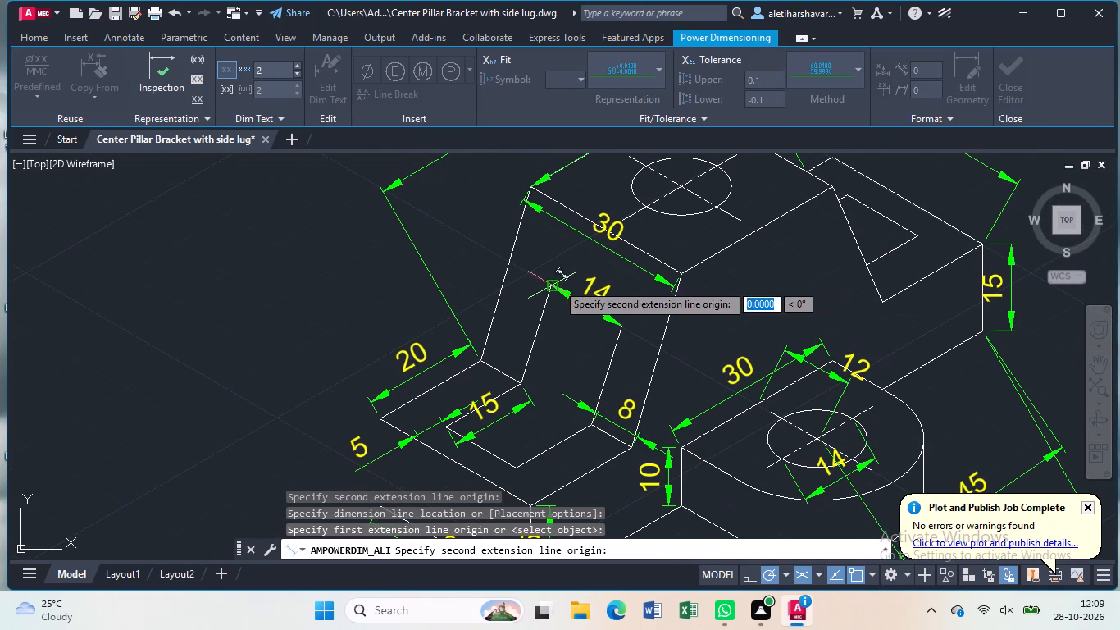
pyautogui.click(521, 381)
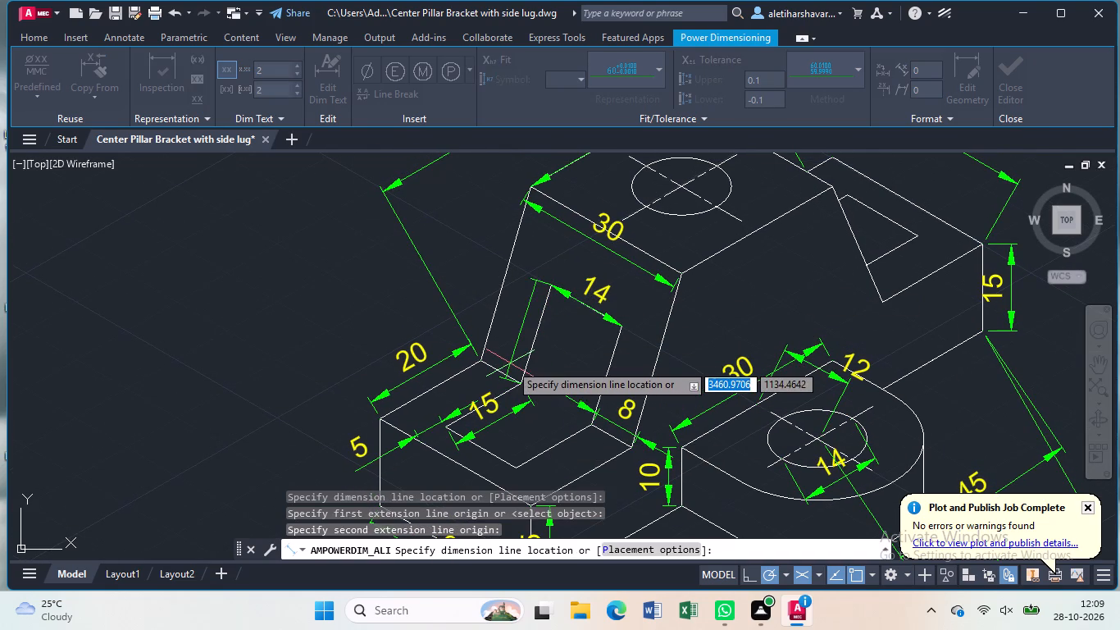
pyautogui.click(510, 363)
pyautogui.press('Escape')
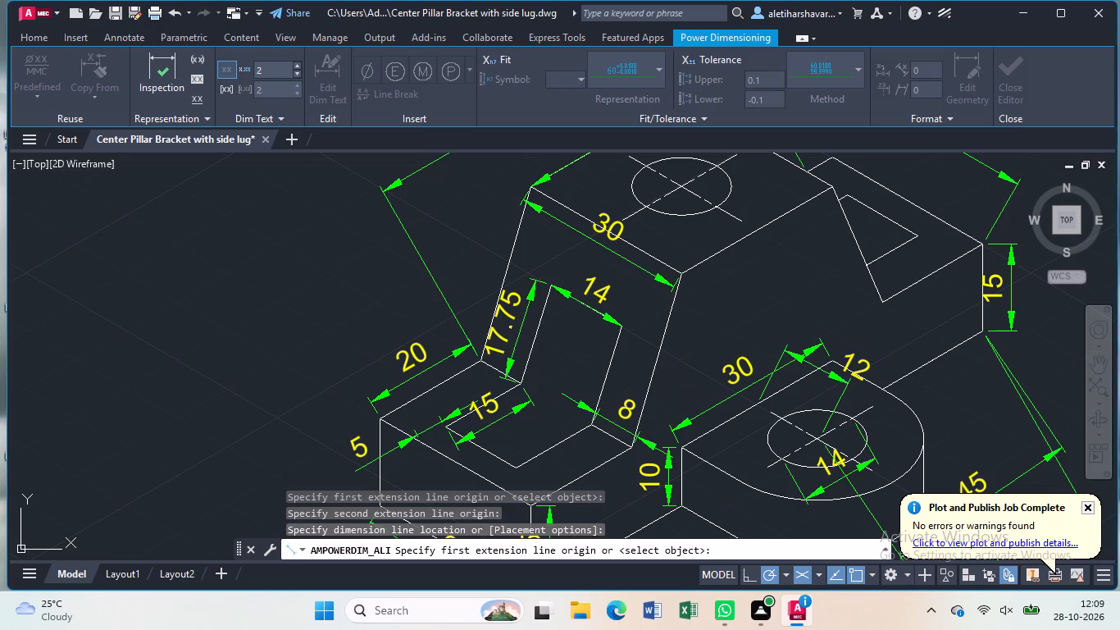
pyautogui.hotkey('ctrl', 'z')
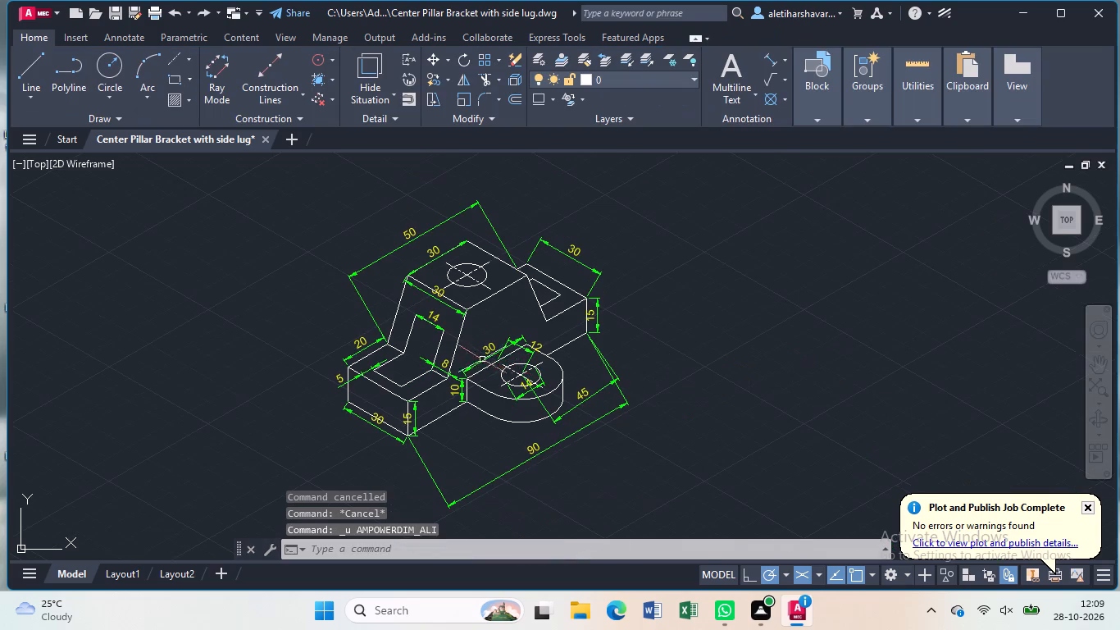
# Add a vertical dimension for the recess's sloping left edge, placed just outside it, and override its text with 20.
pyautogui.scroll(2, 477, 358)
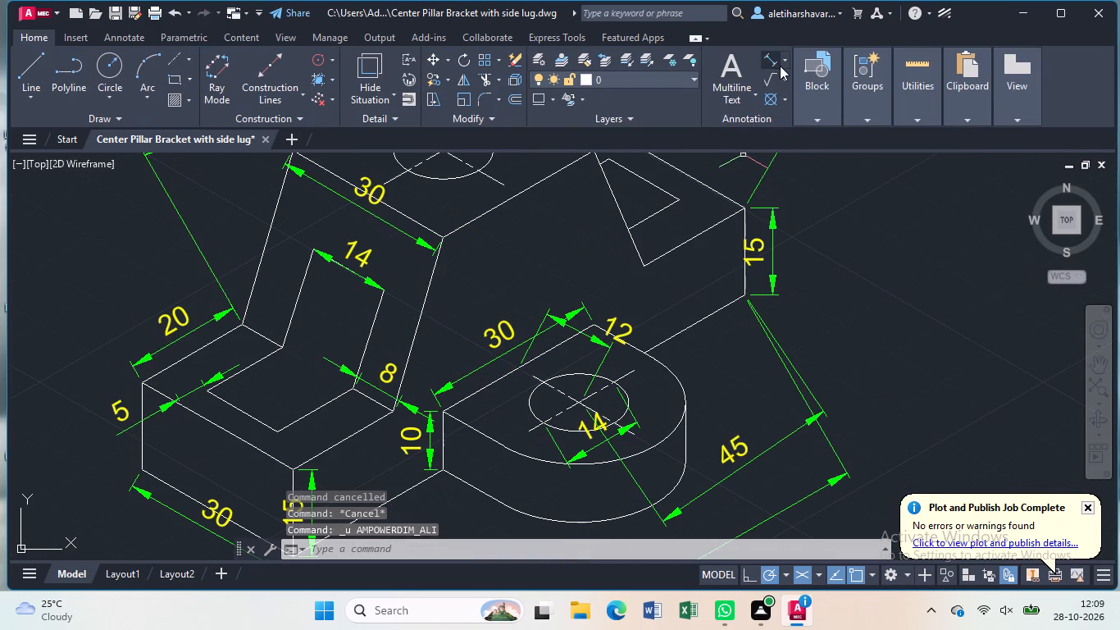
pyautogui.click(788, 60)
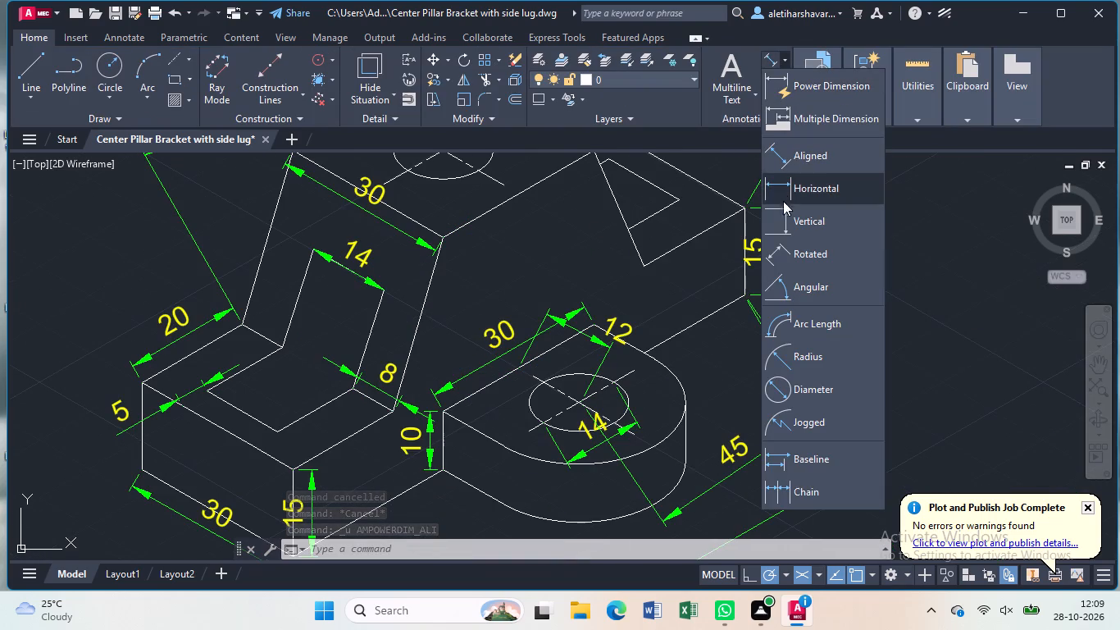
pyautogui.click(785, 214)
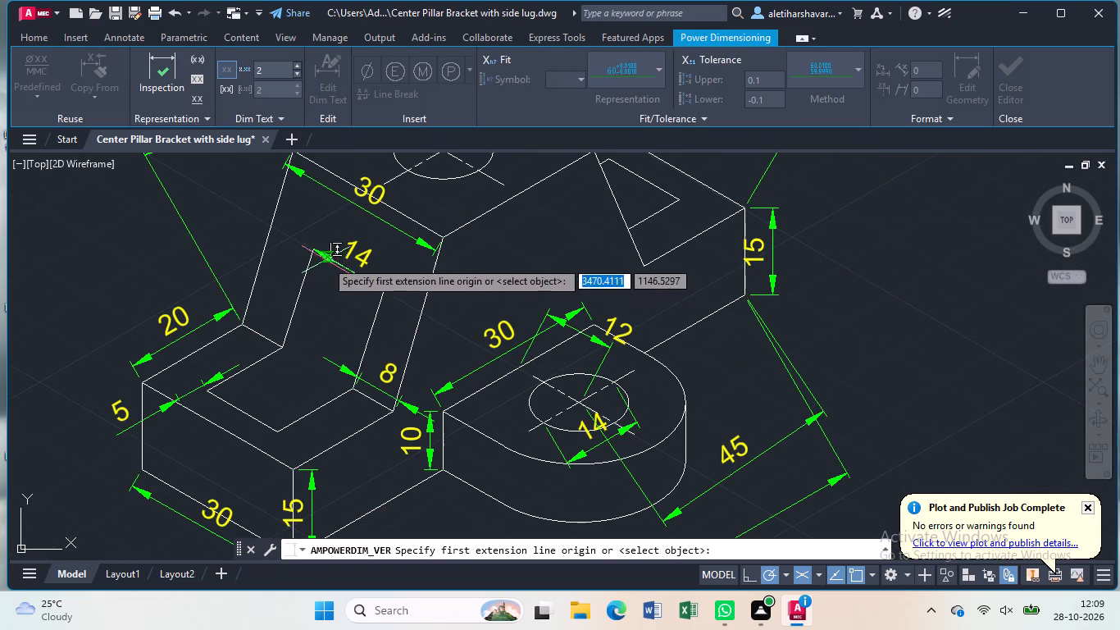
pyautogui.click(316, 253)
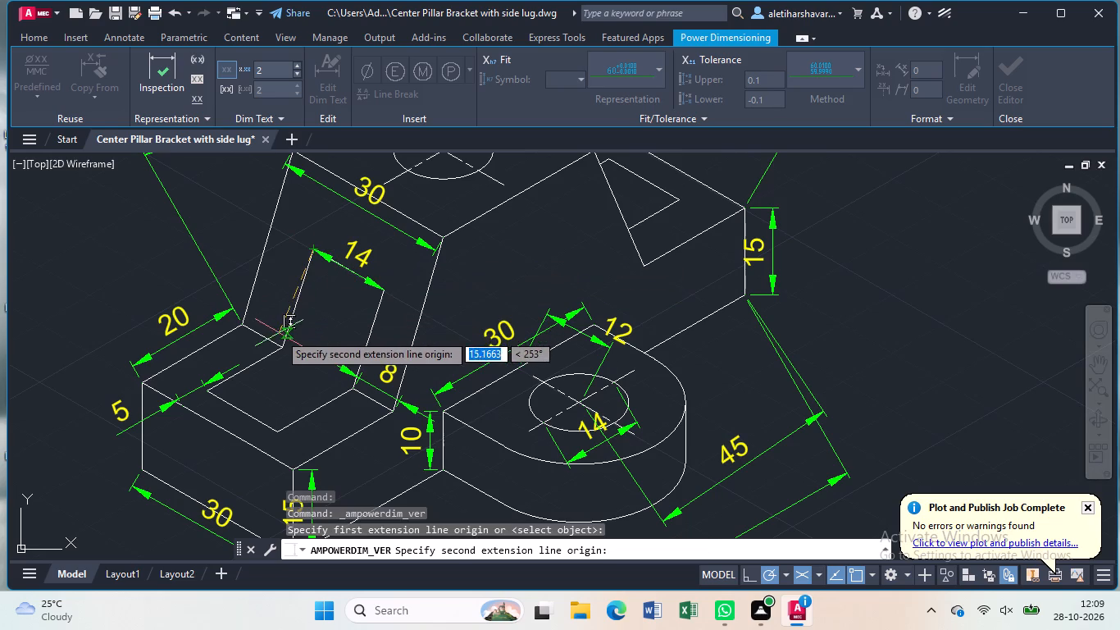
pyautogui.click(277, 347)
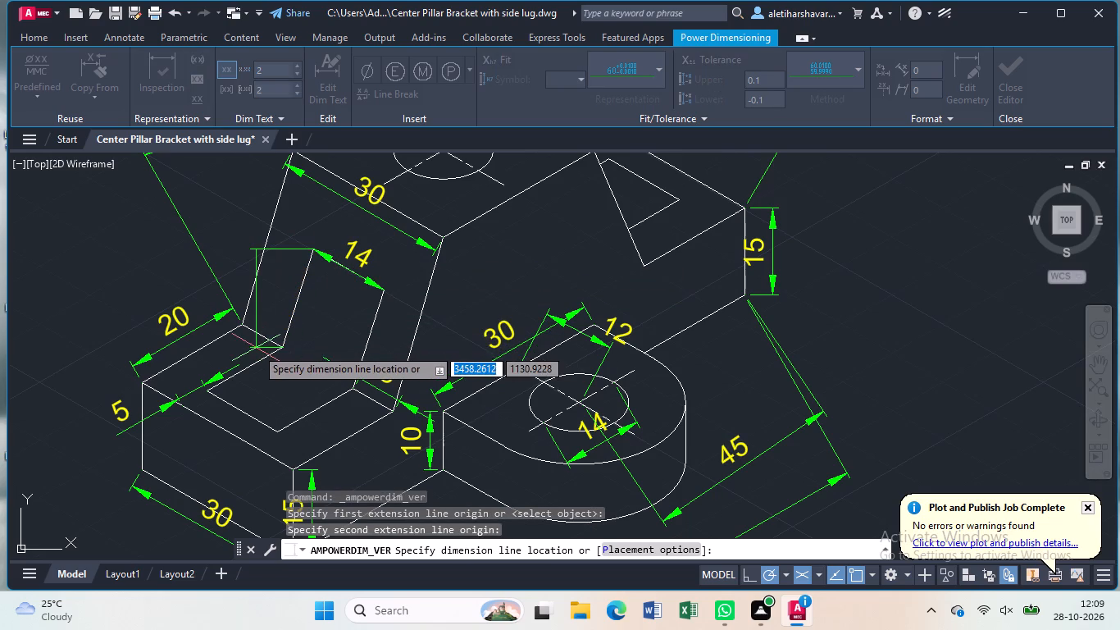
pyautogui.click(256, 348)
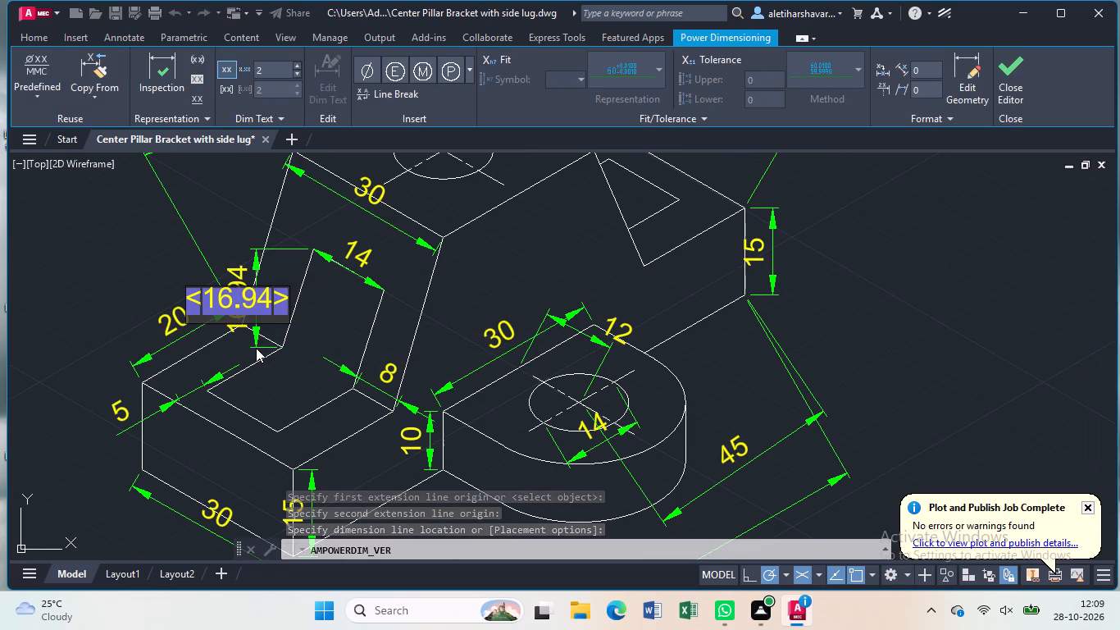
pyautogui.press('BackSpace')
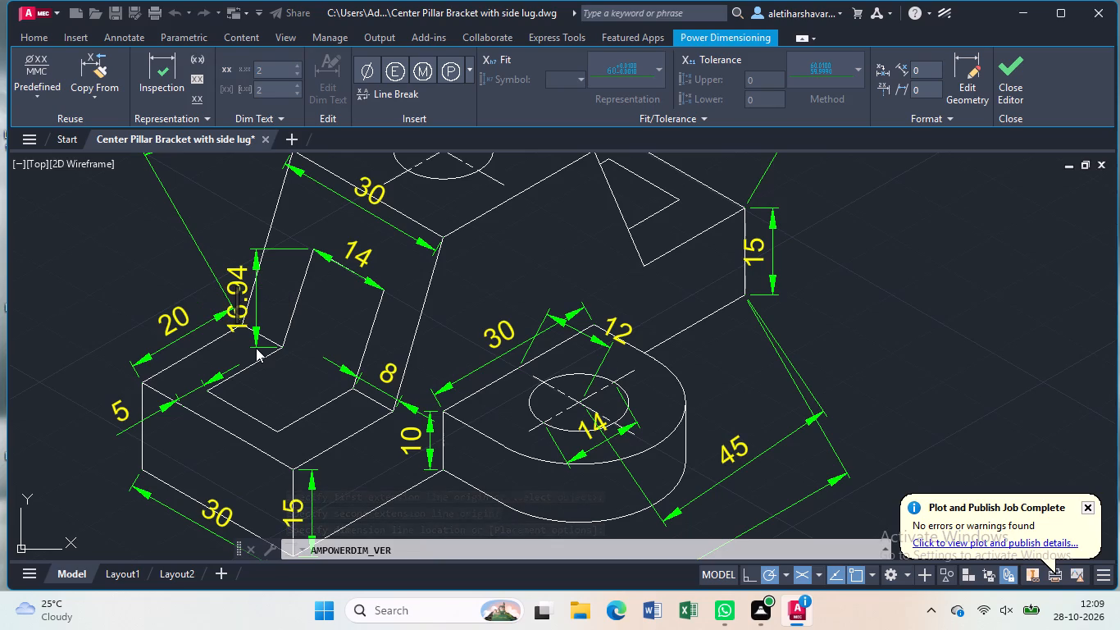
pyautogui.write('20')
pyautogui.press('Return')
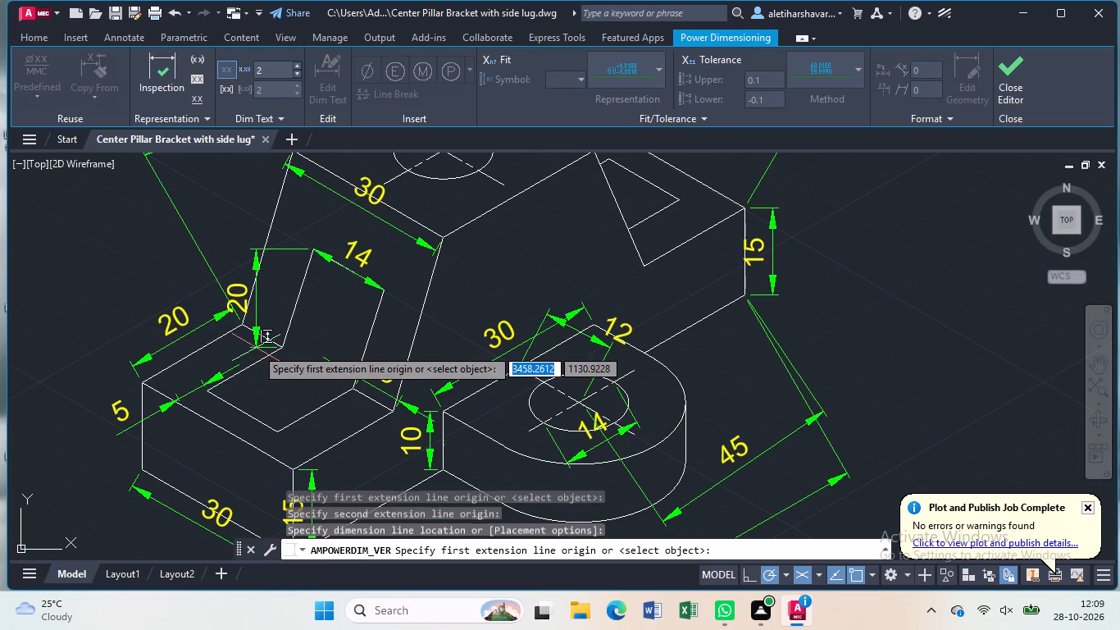
pyautogui.press('Escape')
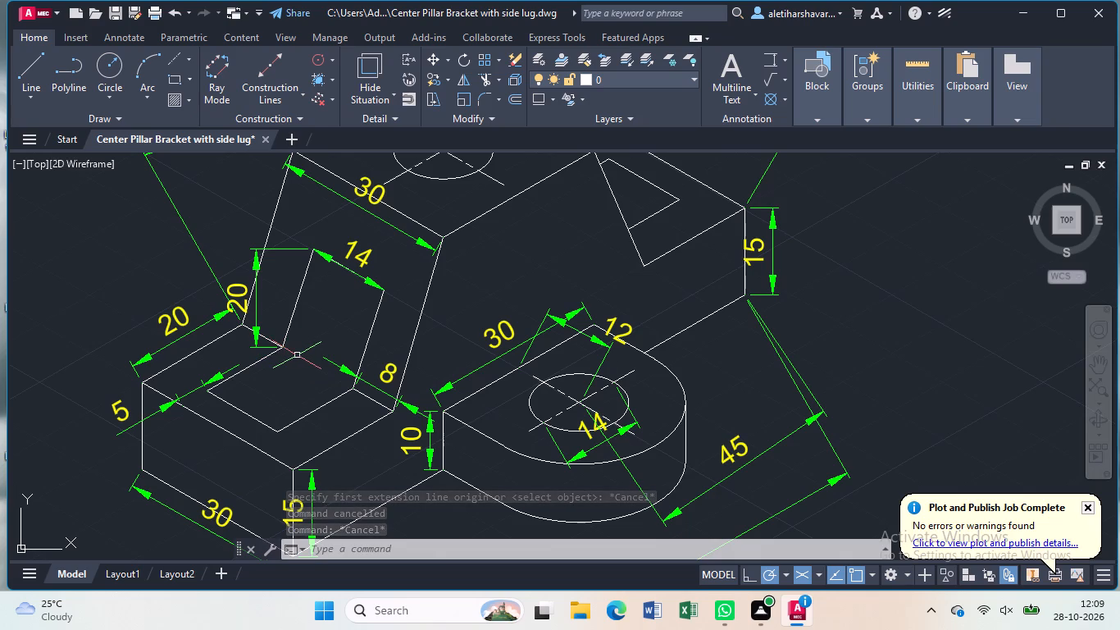
# Draw a line over the recess floor's back edge from the slope's foot to the outer corner and back.
pyautogui.press('l')
pyautogui.press('Return')
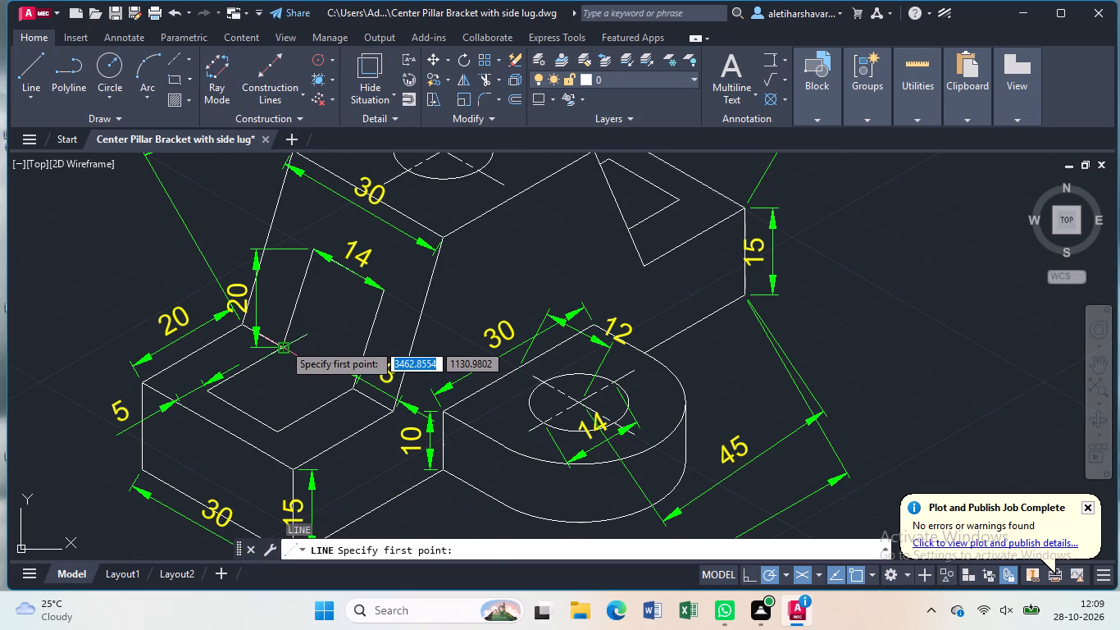
pyautogui.click(282, 342)
pyautogui.click(210, 387)
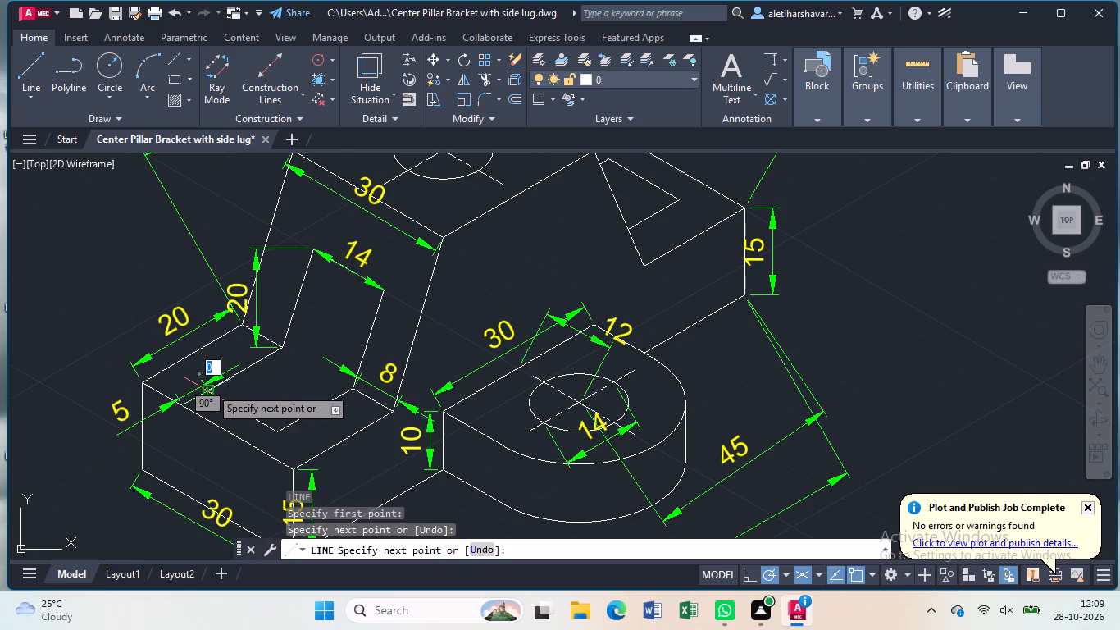
pyautogui.click(278, 349)
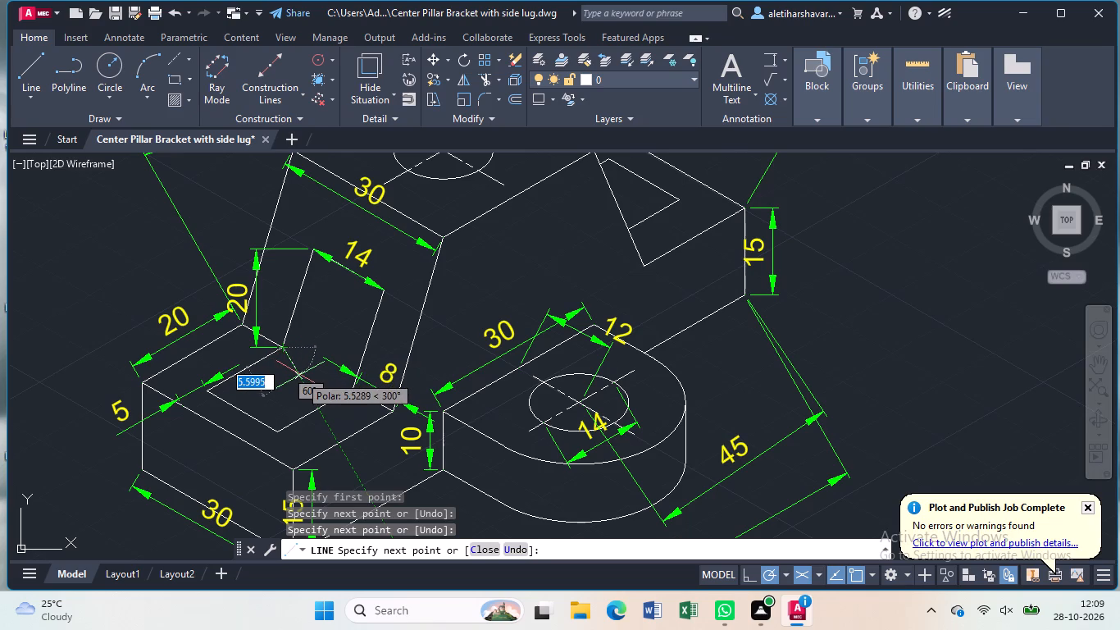
pyautogui.press('Escape')
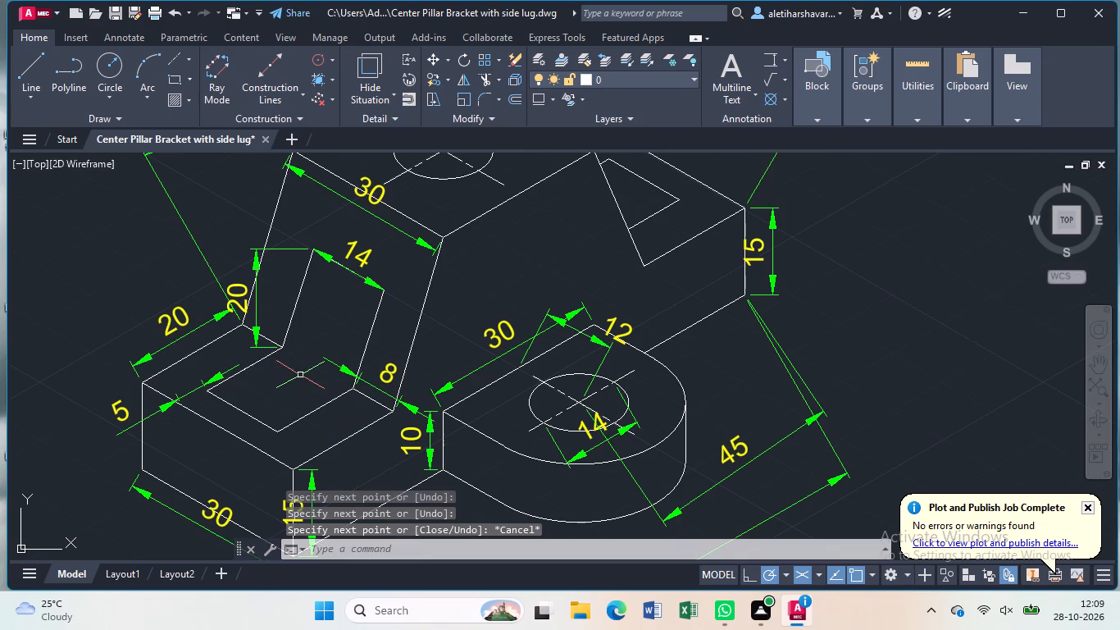
pyautogui.press('Escape')
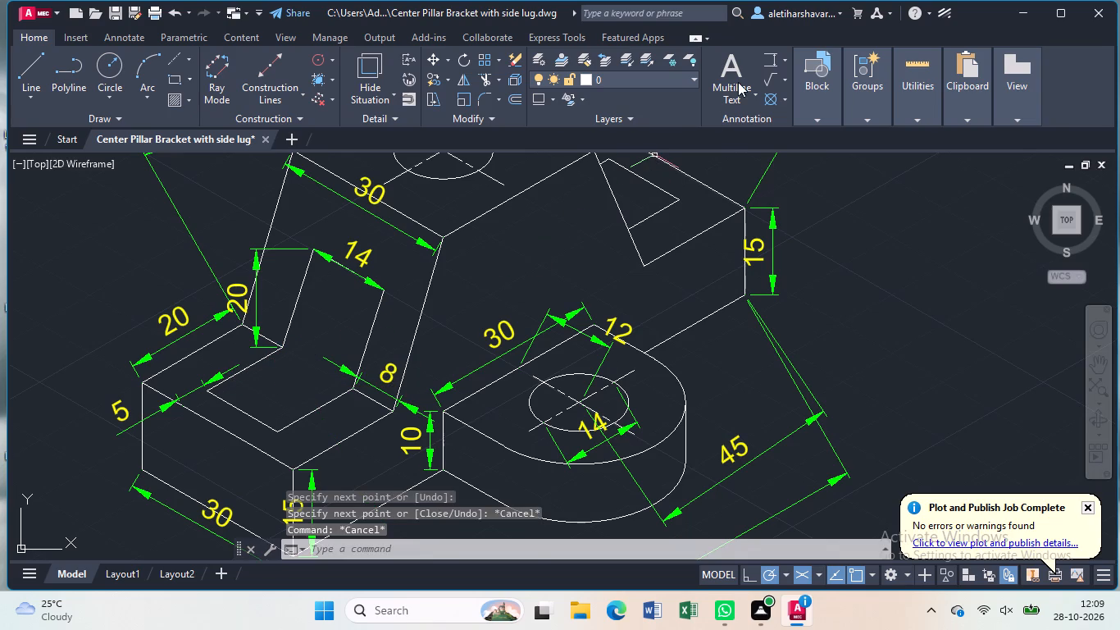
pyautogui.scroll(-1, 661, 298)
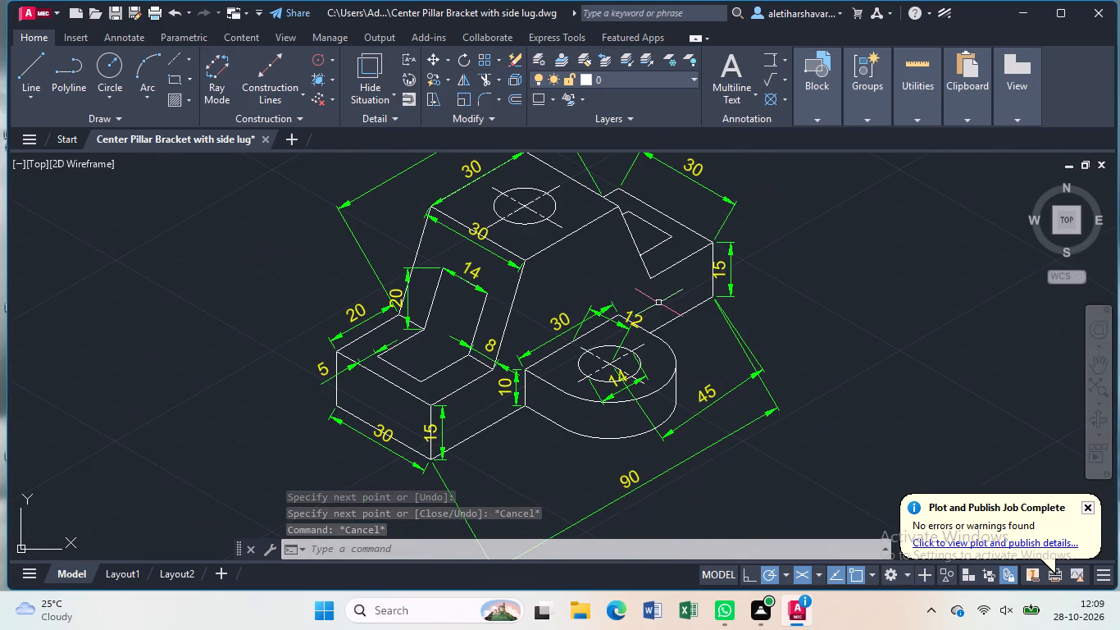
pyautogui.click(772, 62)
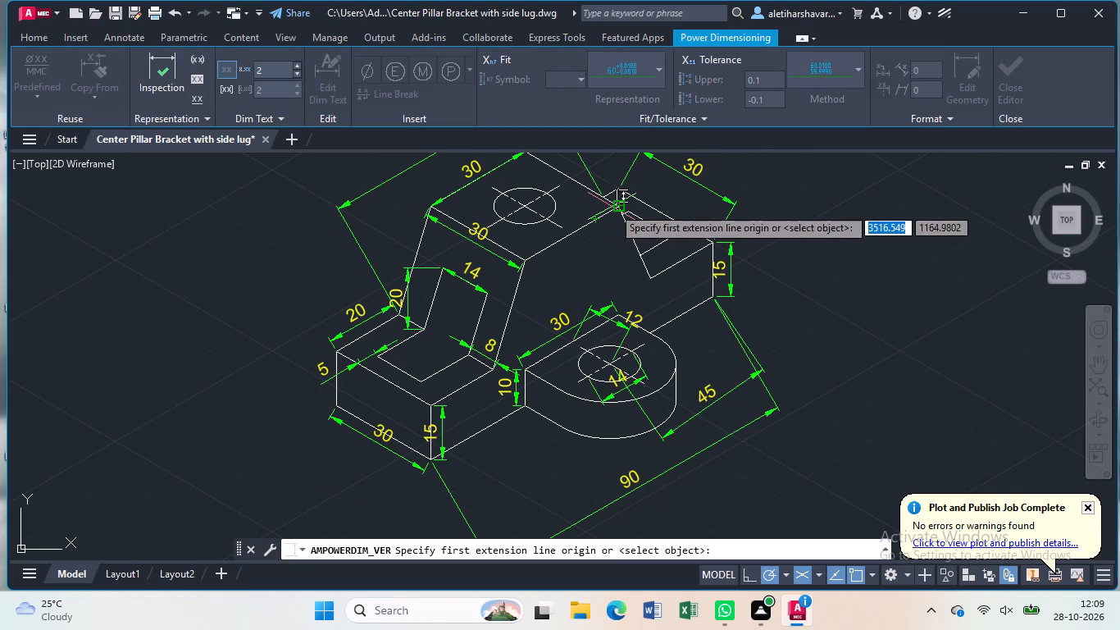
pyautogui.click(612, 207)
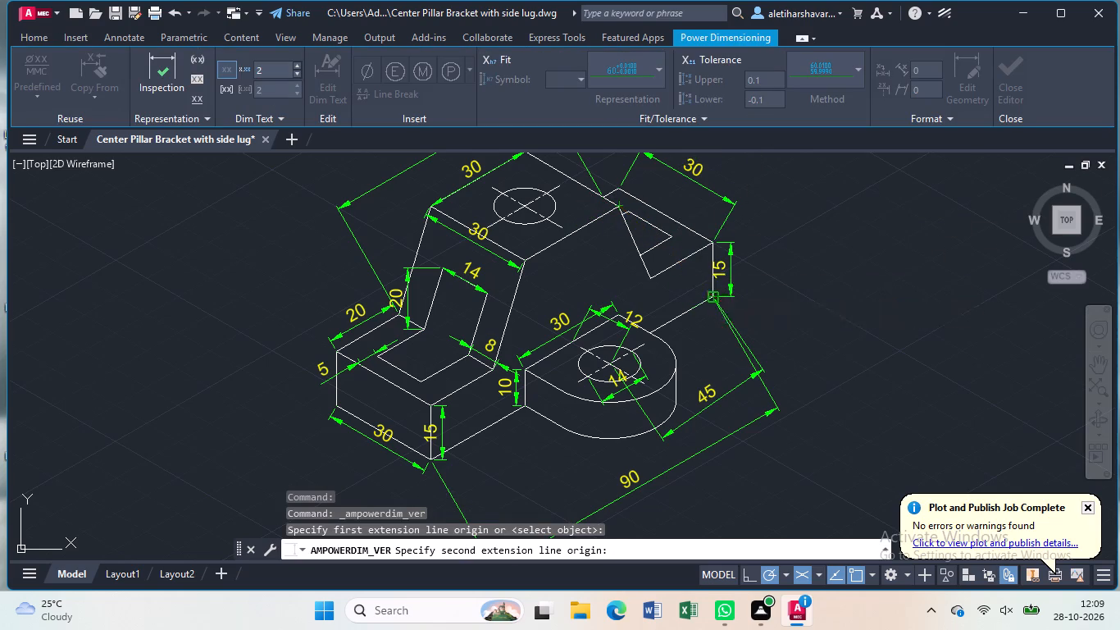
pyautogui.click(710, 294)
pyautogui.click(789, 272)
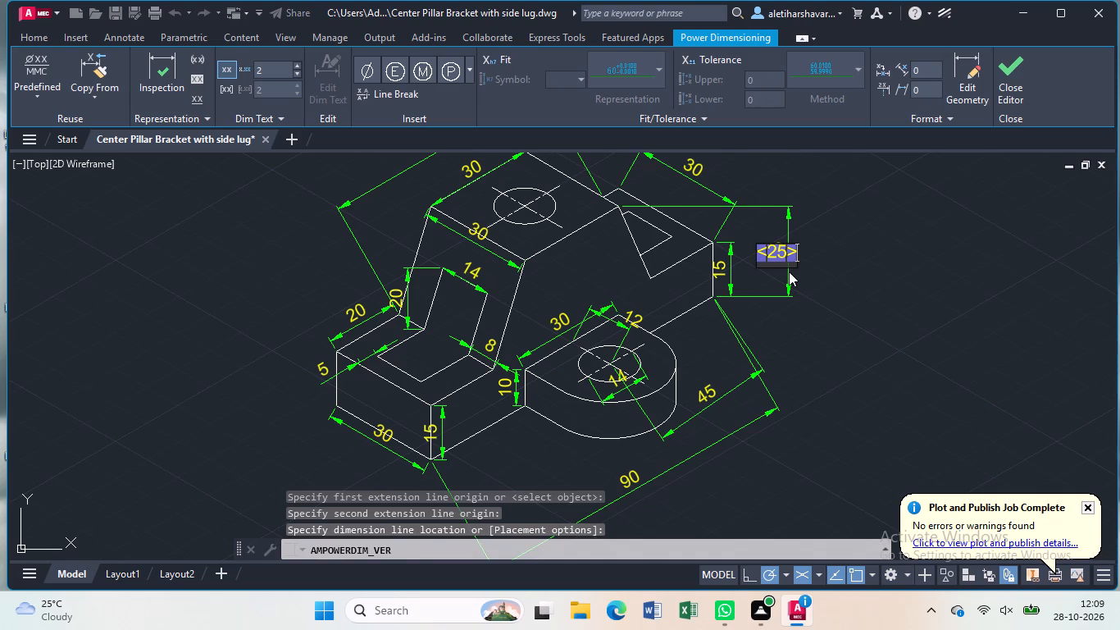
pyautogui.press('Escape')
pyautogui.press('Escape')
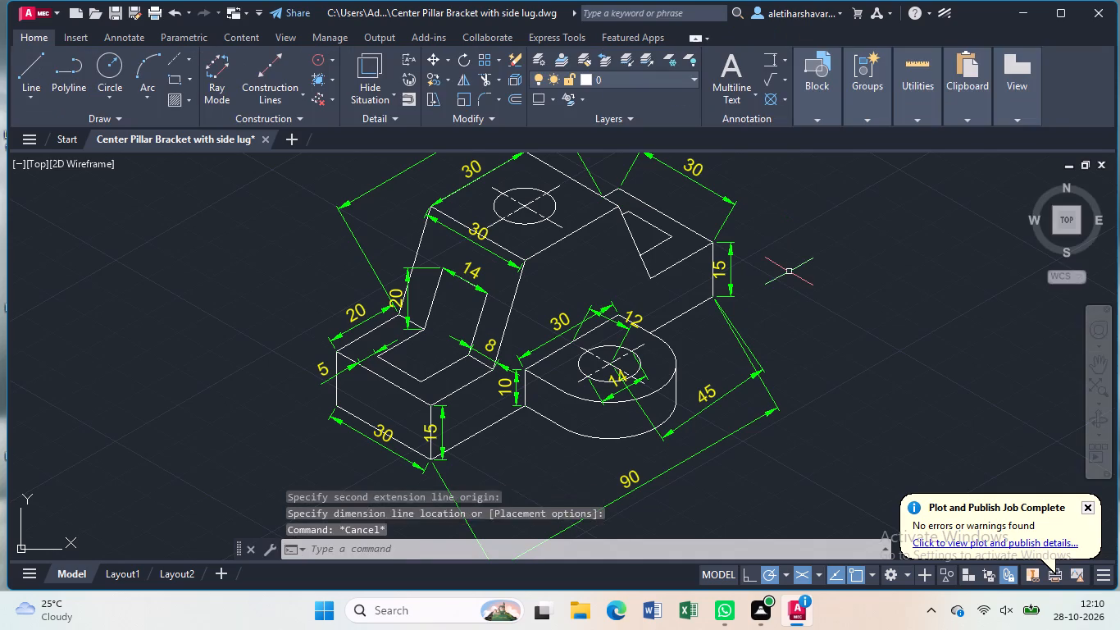
# Add a vertical dimension from the pillar top's outer corner down to the base's lower edge, outside the 15 height dimension, and override its text with 40.
pyautogui.click(771, 59)
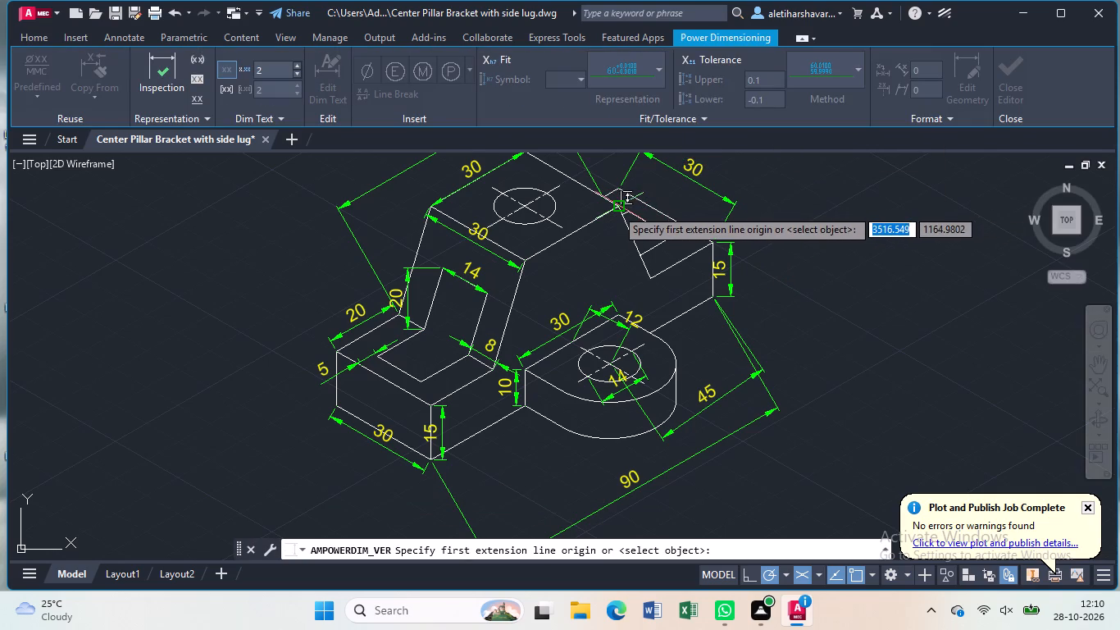
pyautogui.click(616, 208)
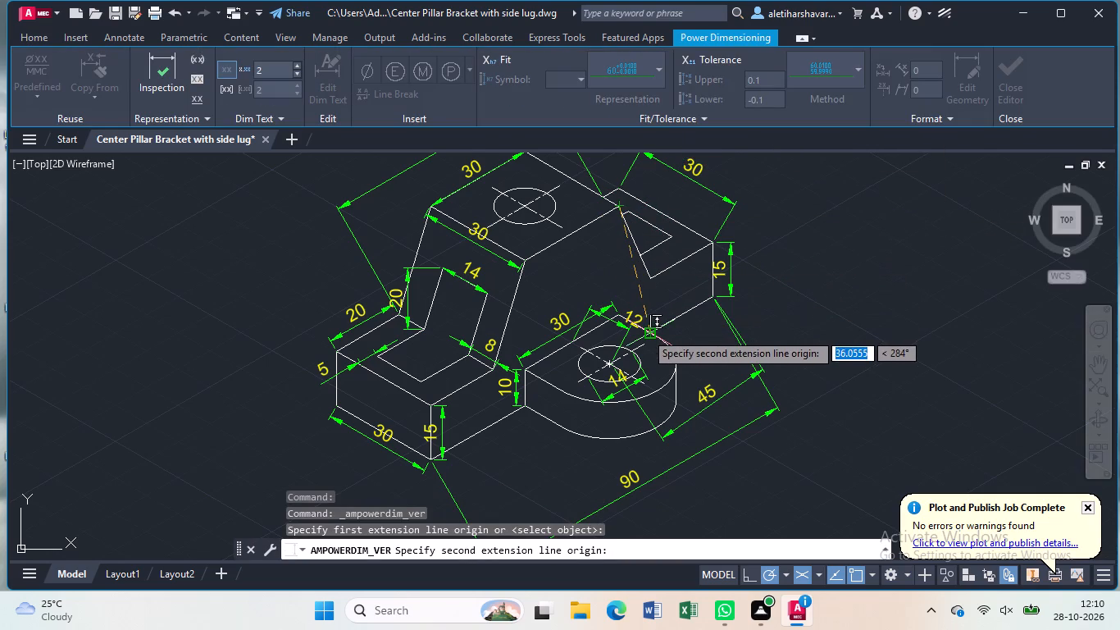
pyautogui.click(645, 332)
pyautogui.click(776, 289)
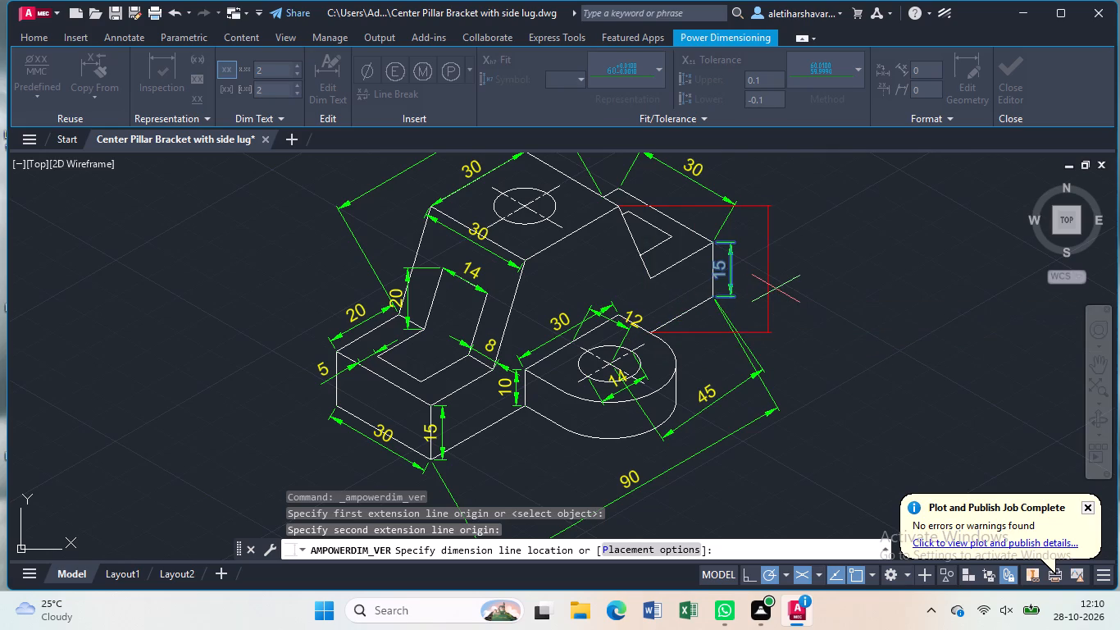
pyautogui.press('BackSpace')
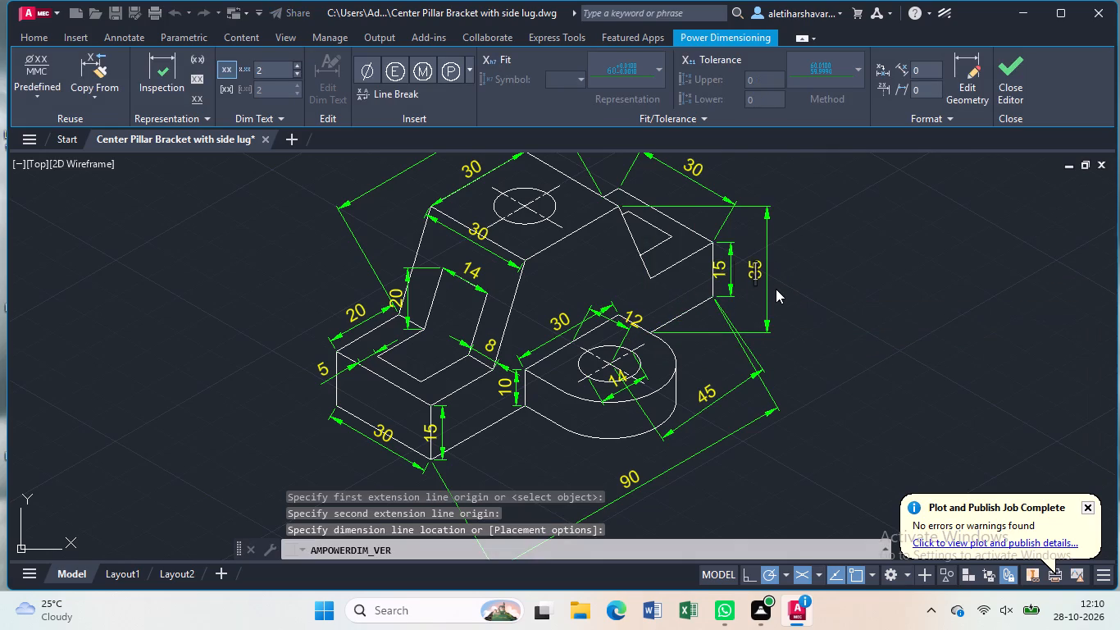
pyautogui.write('40')
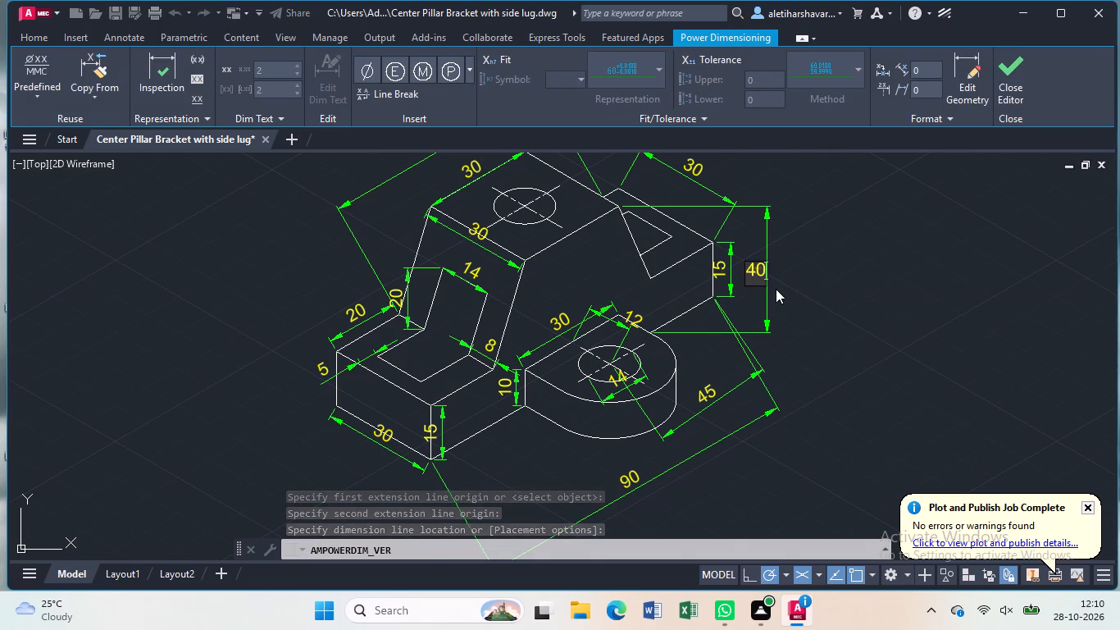
pyautogui.press('Return')
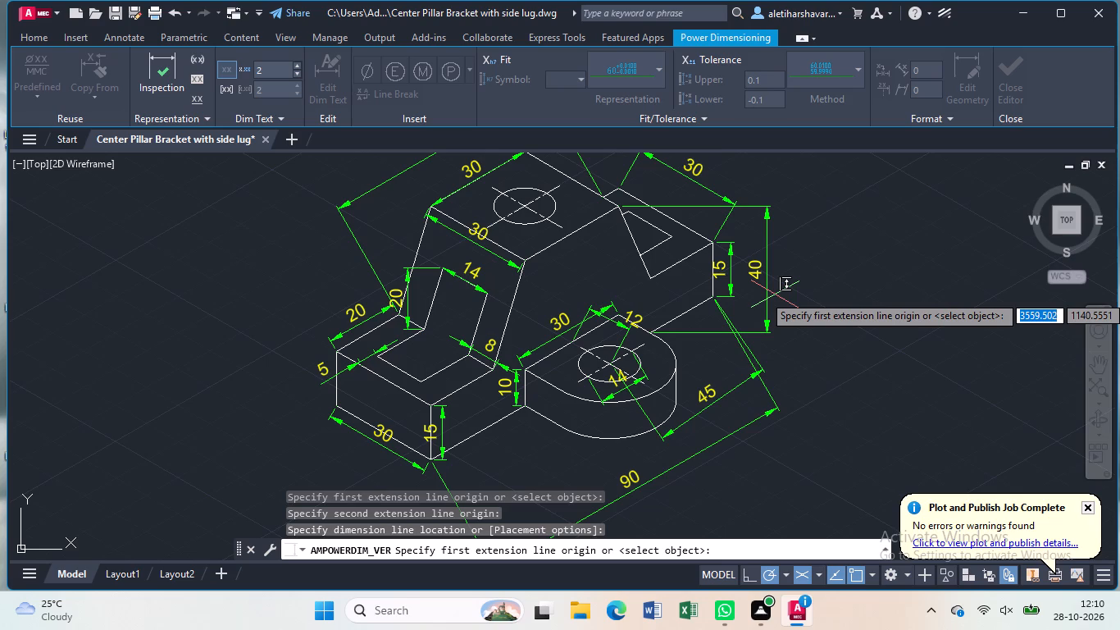
pyautogui.press('Escape')
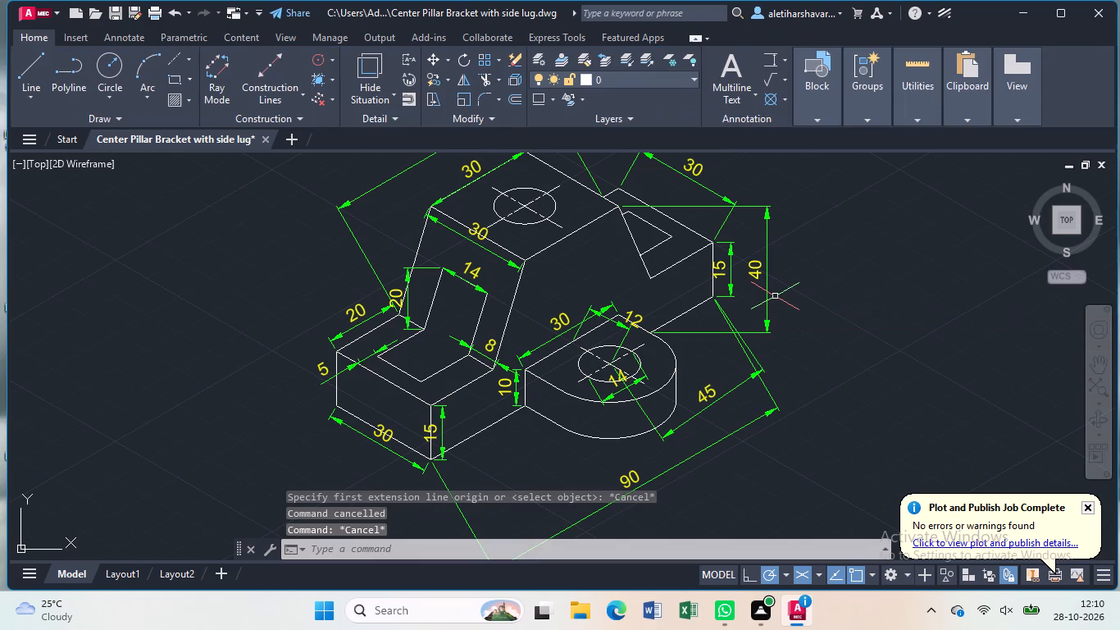
# Add a multileader from the edge of the pillar's top hole with the yellow text Ø14.
pyautogui.scroll(-1, 763, 312)
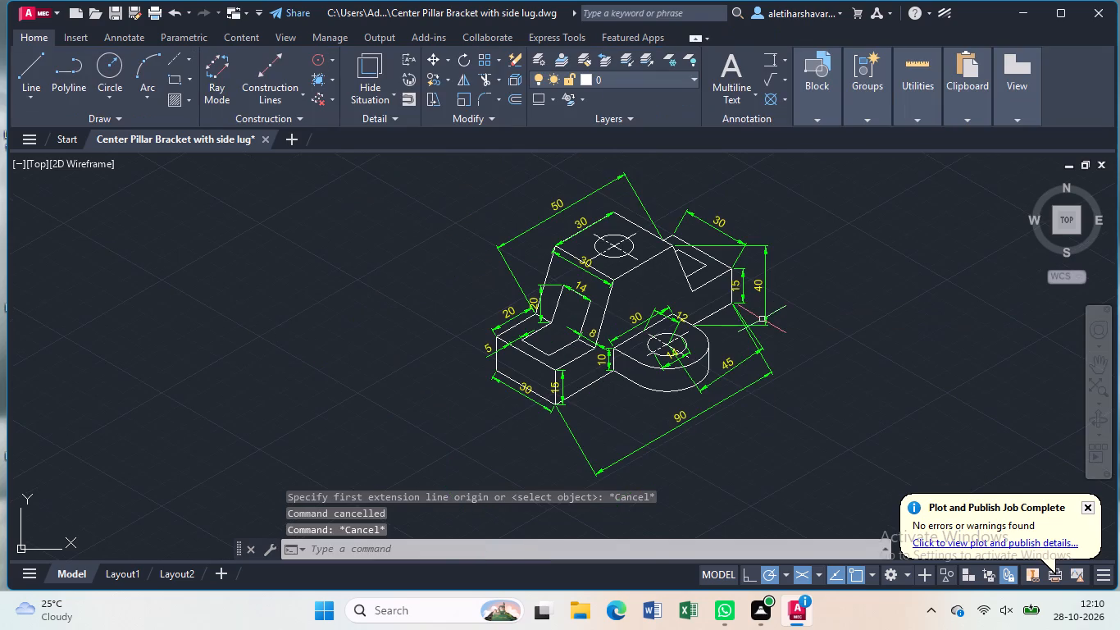
pyautogui.scroll(1, 742, 333)
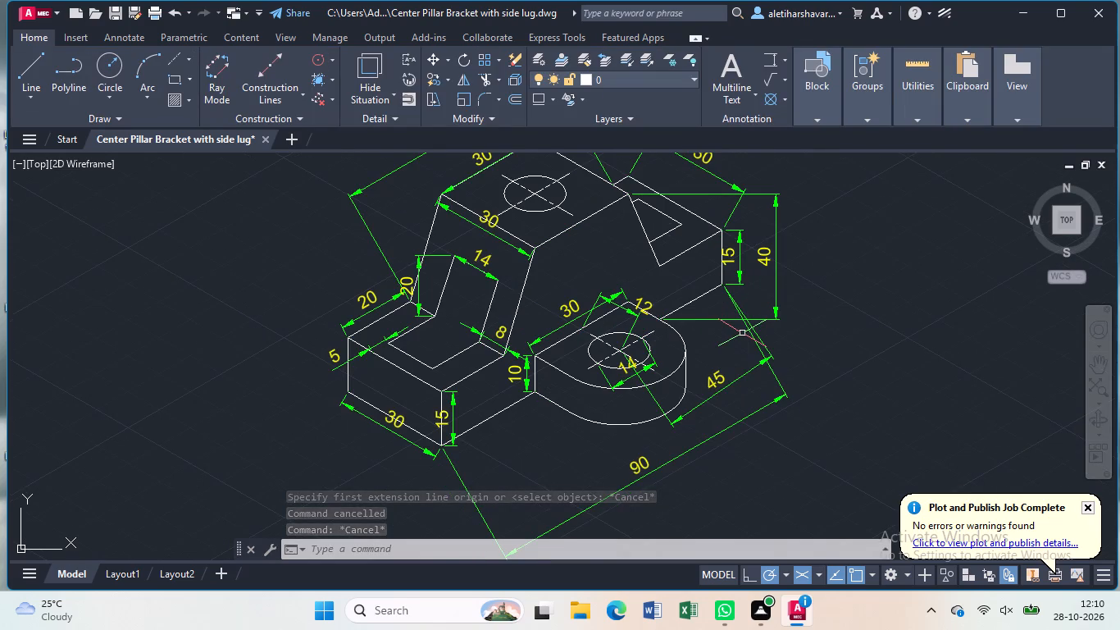
pyautogui.write('ml')
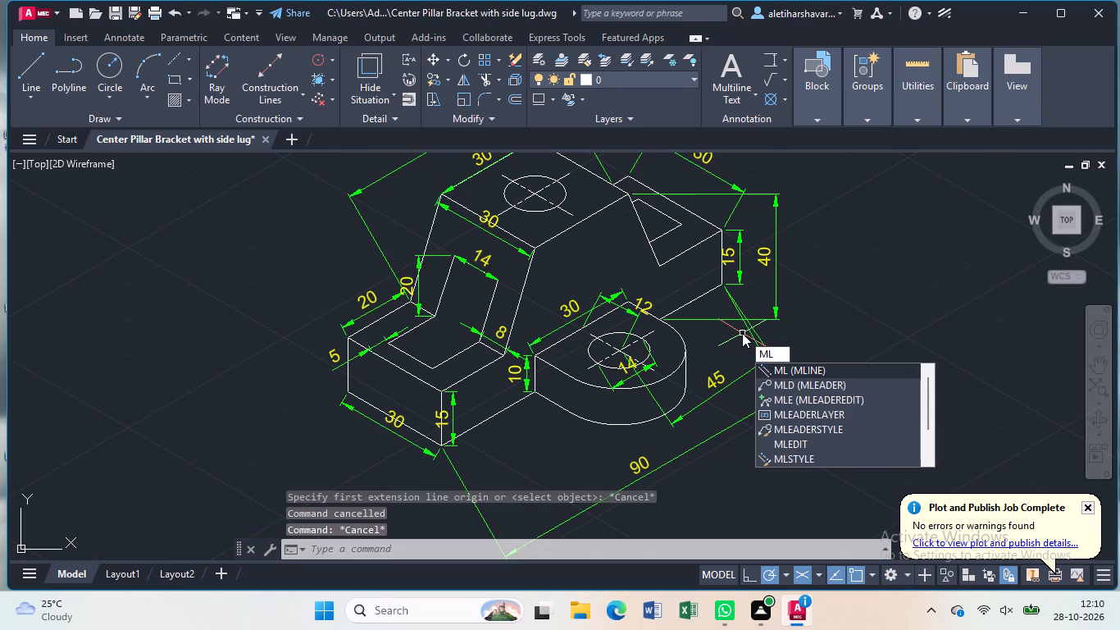
pyautogui.click(802, 387)
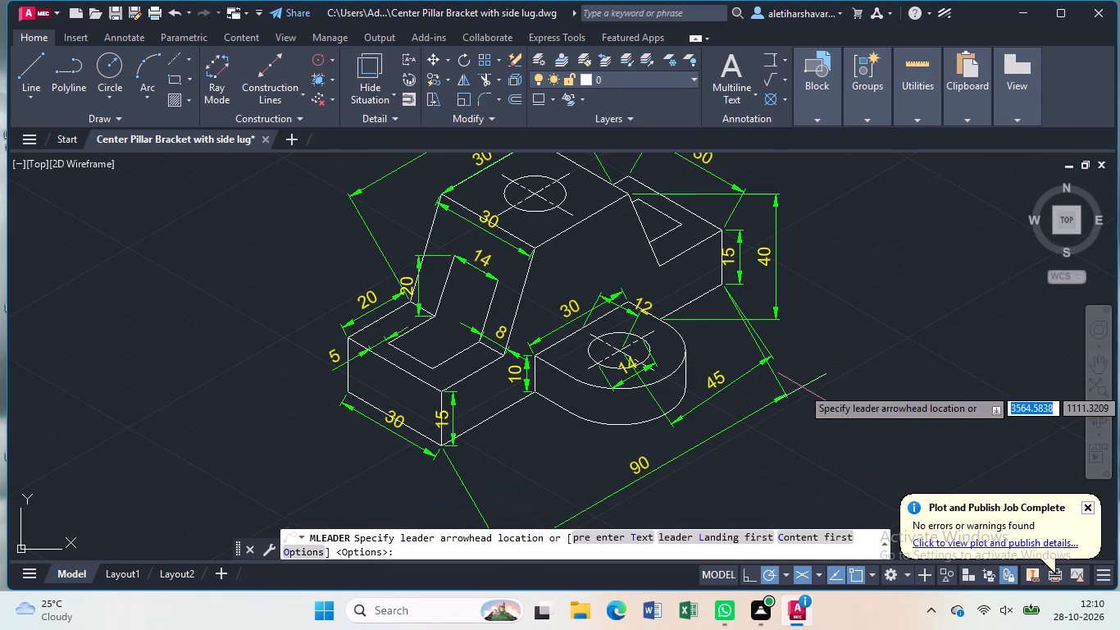
pyautogui.click(564, 195)
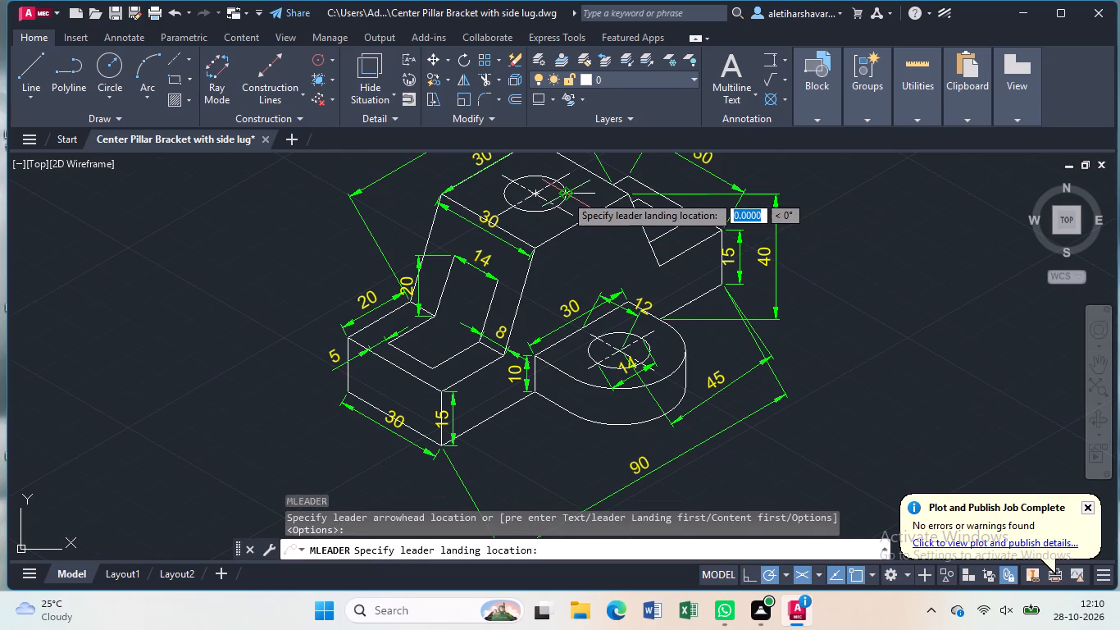
pyautogui.click(585, 193)
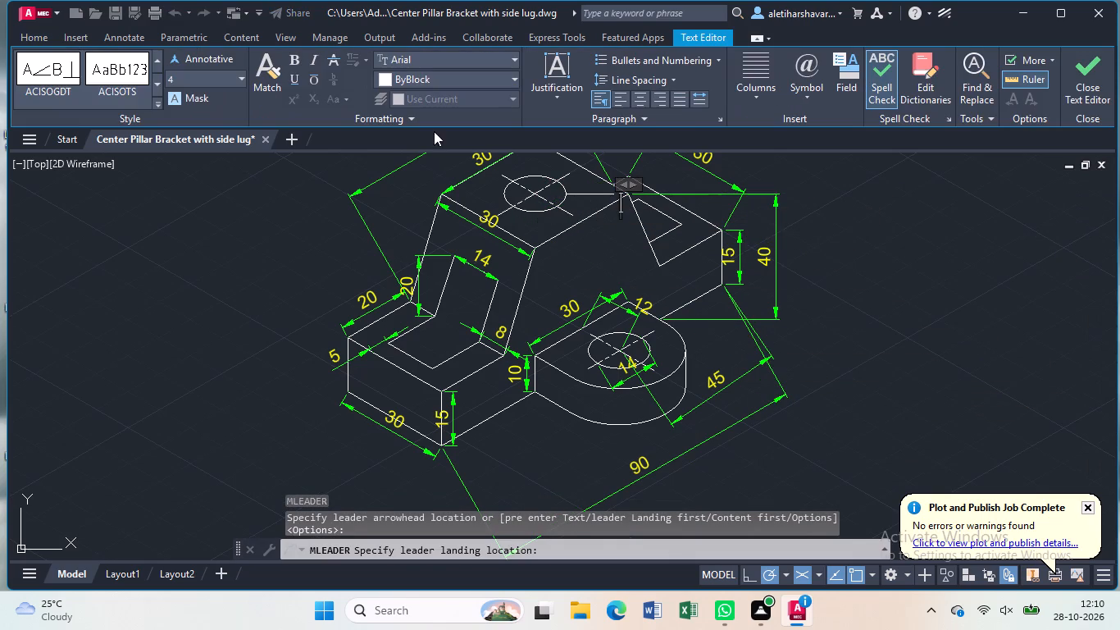
pyautogui.click(512, 78)
pyautogui.click(403, 237)
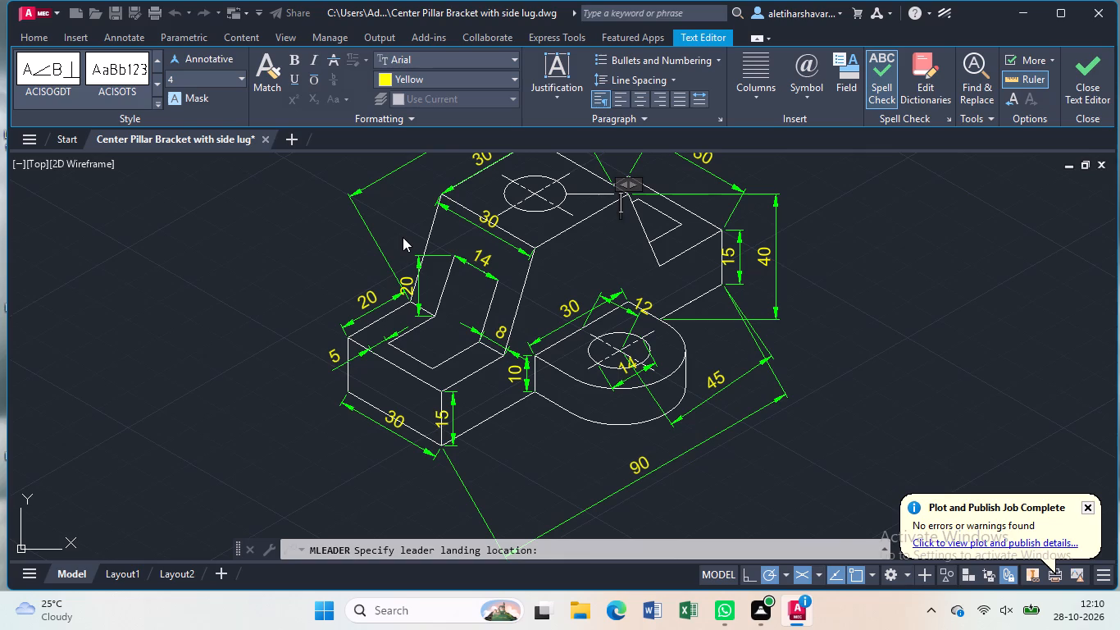
pyautogui.write('%%')
pyautogui.press('c')
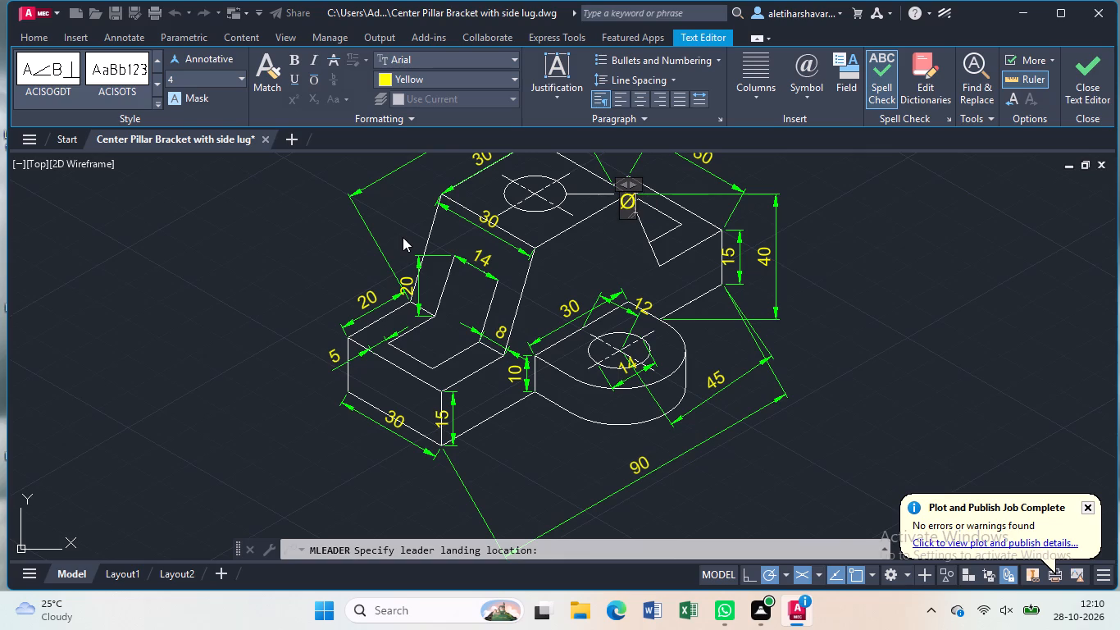
pyautogui.write('14')
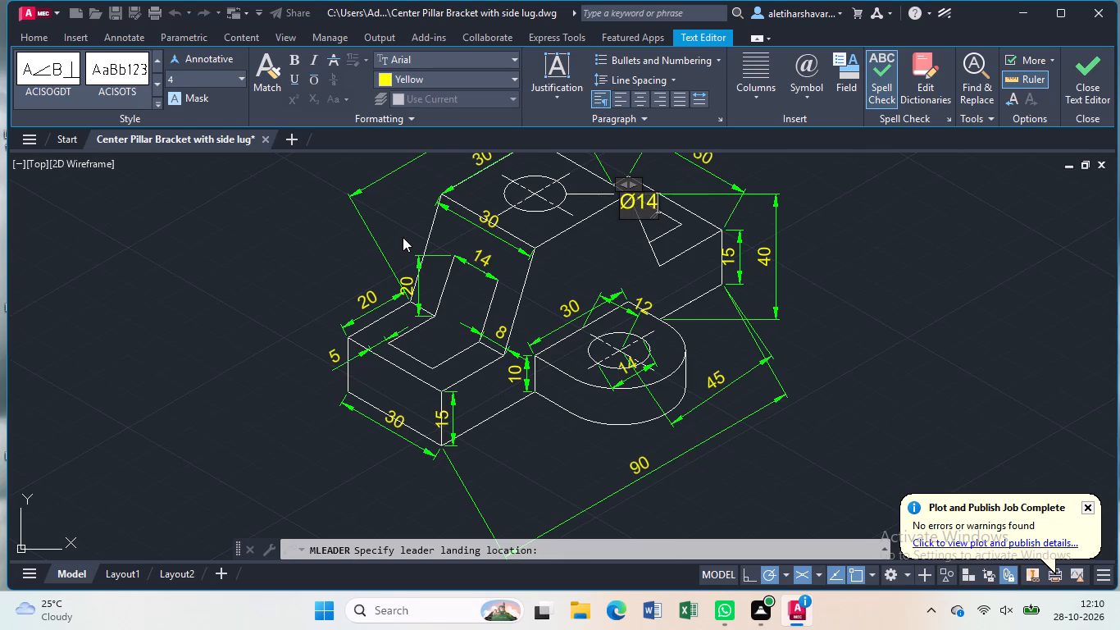
pyautogui.click(403, 237)
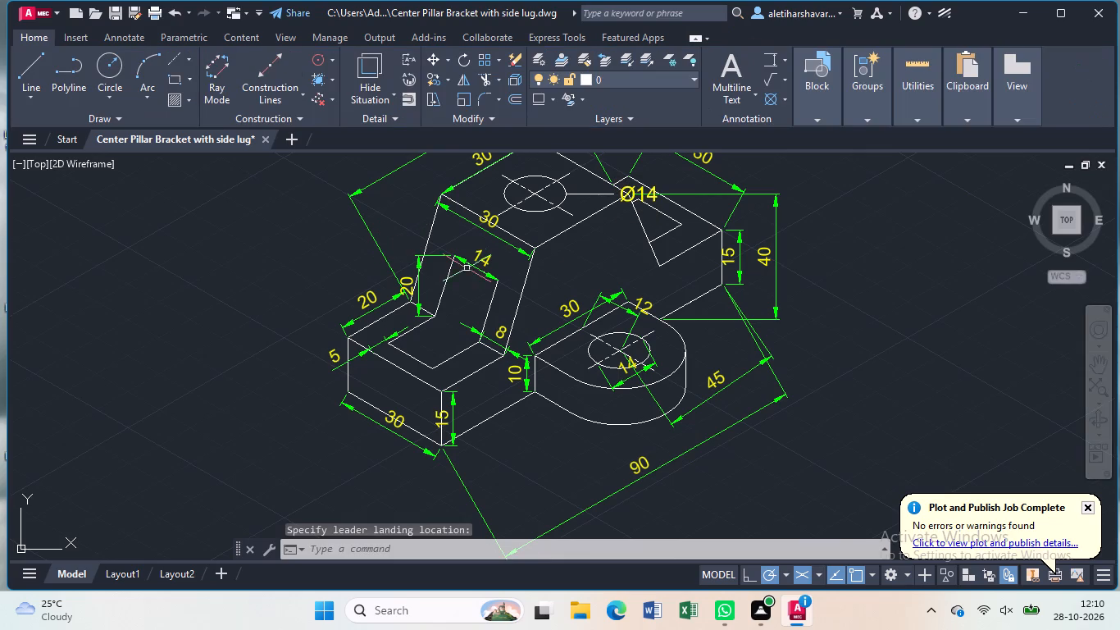
# Shift the top hole's Ø14 leader text closer to the hole.
pyautogui.click(635, 194)
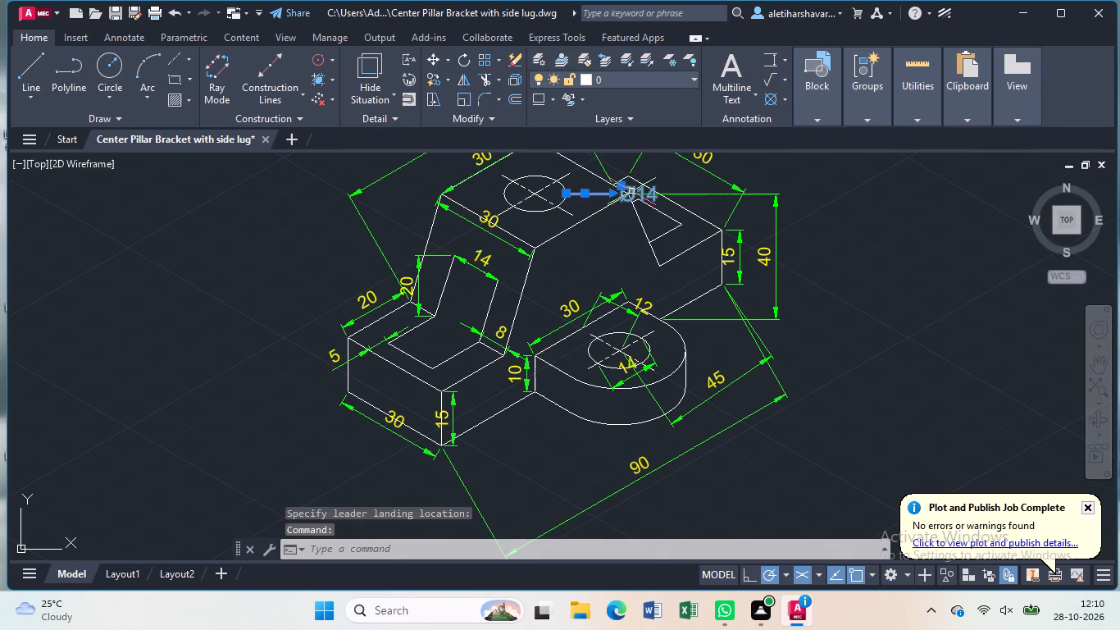
pyautogui.click(623, 185)
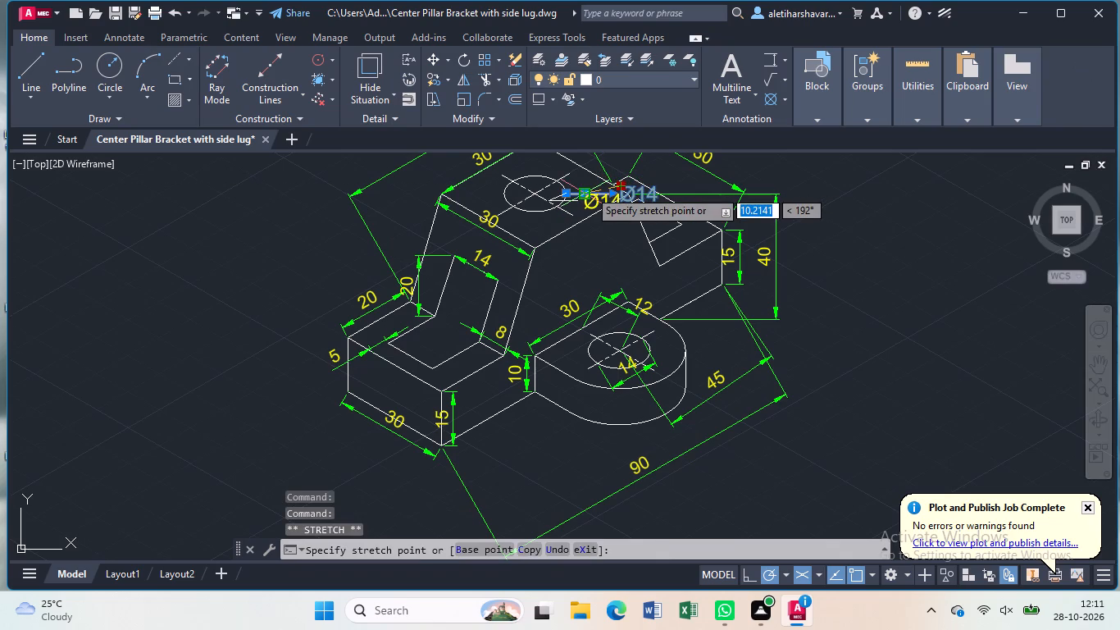
pyautogui.click(580, 187)
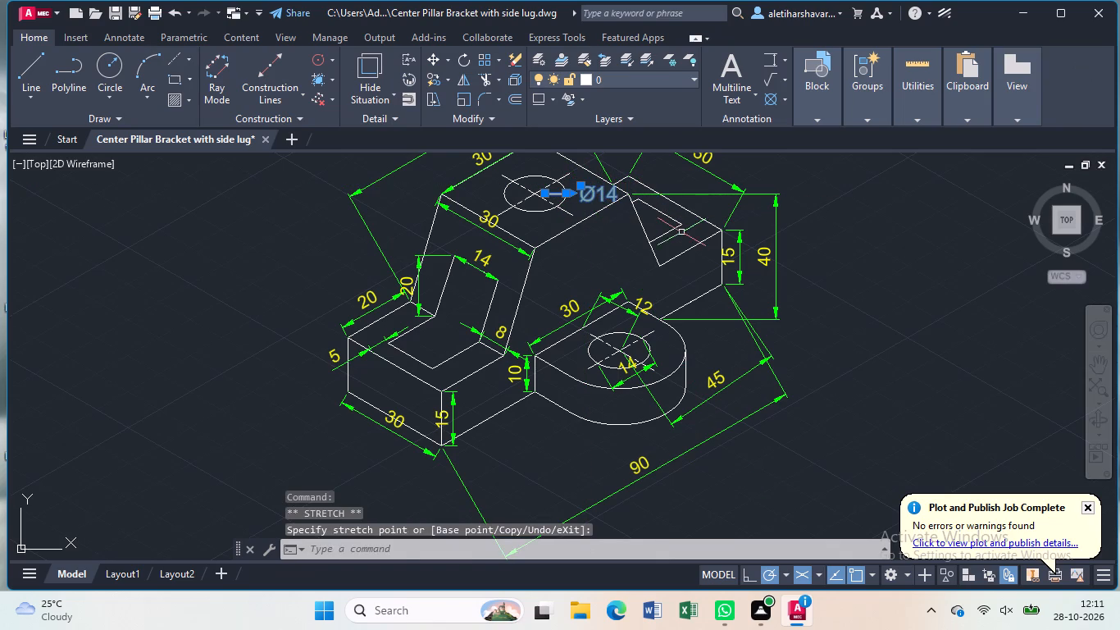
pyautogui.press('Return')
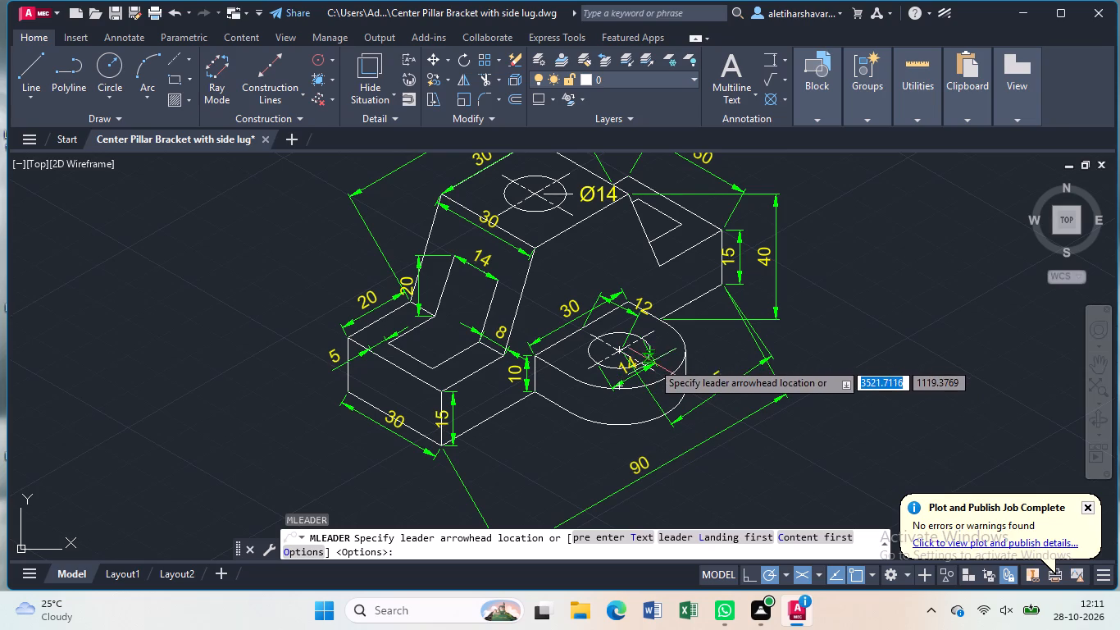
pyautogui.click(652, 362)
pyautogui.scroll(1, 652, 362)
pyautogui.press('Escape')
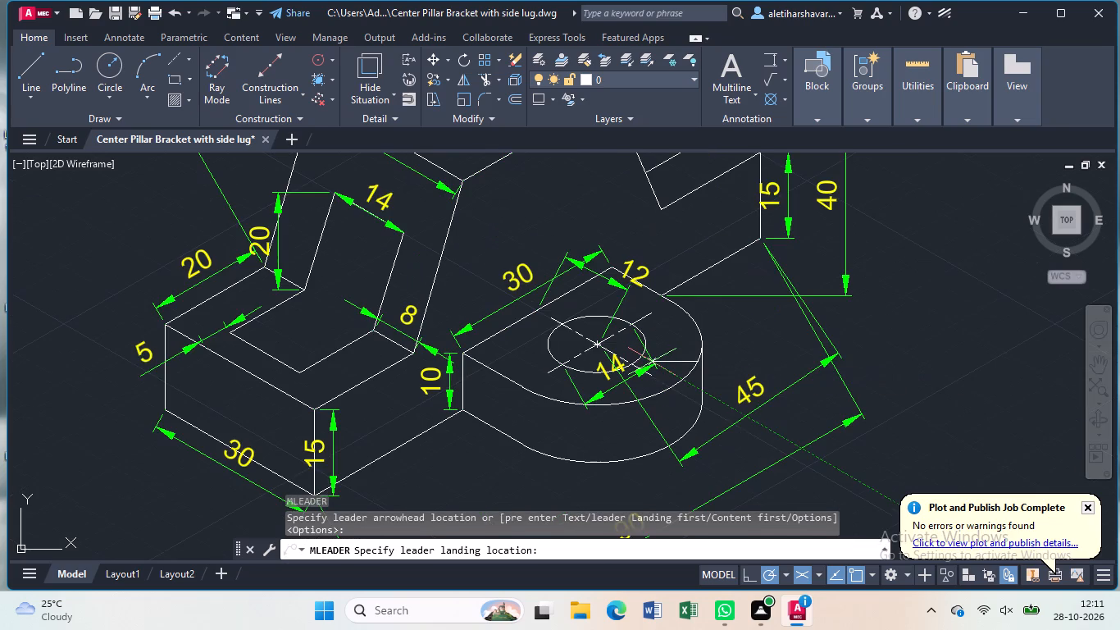
# Delete the aligned 14 dimension across the side lug's hole.
pyautogui.click(649, 358)
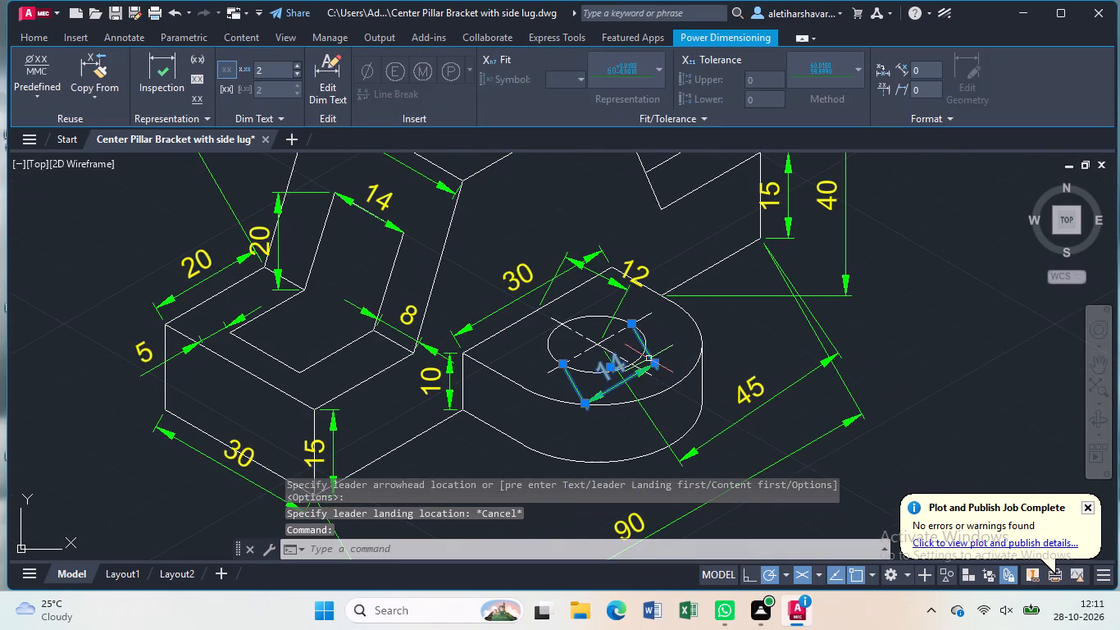
pyautogui.press('Delete')
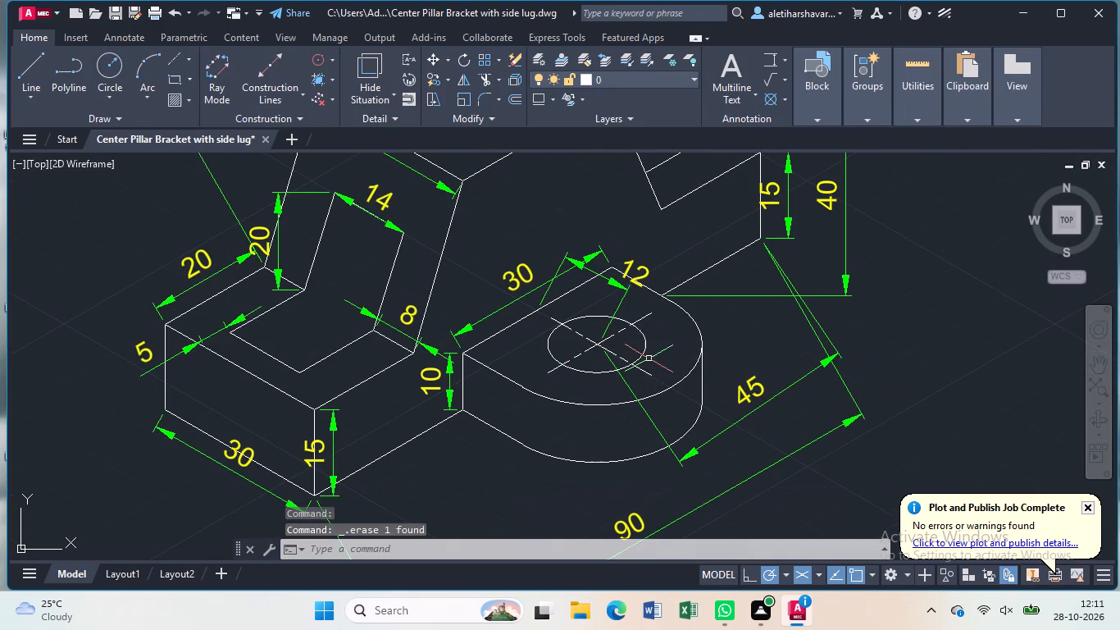
# Add a multileader from the edge of the side lug's hole with the yellow text Ø14.
pyautogui.write('ml')
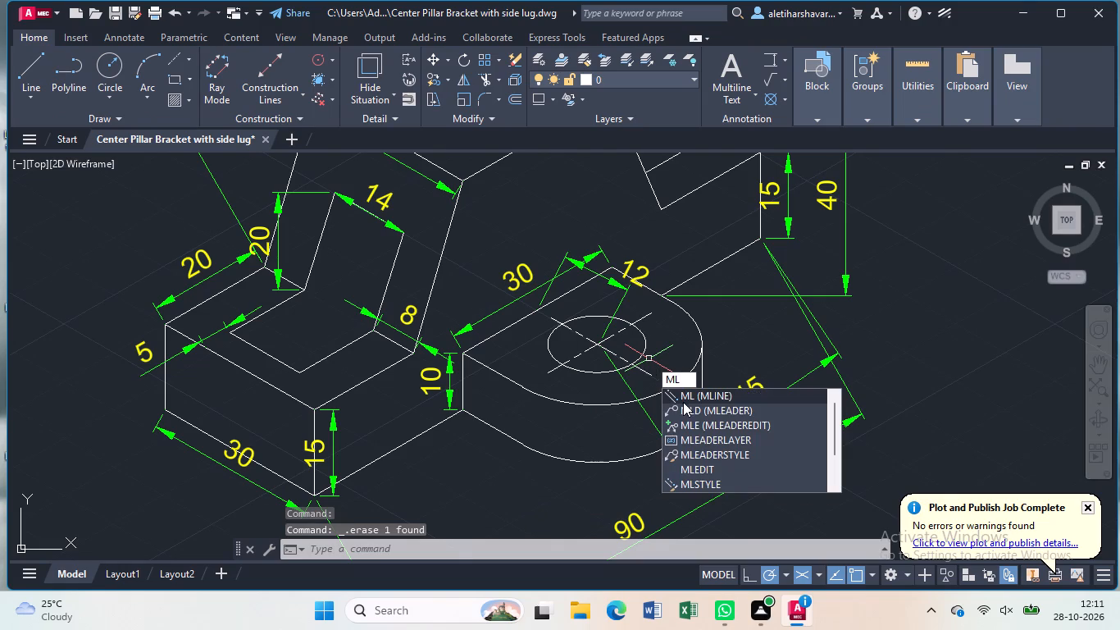
pyautogui.click(685, 404)
pyautogui.click(647, 348)
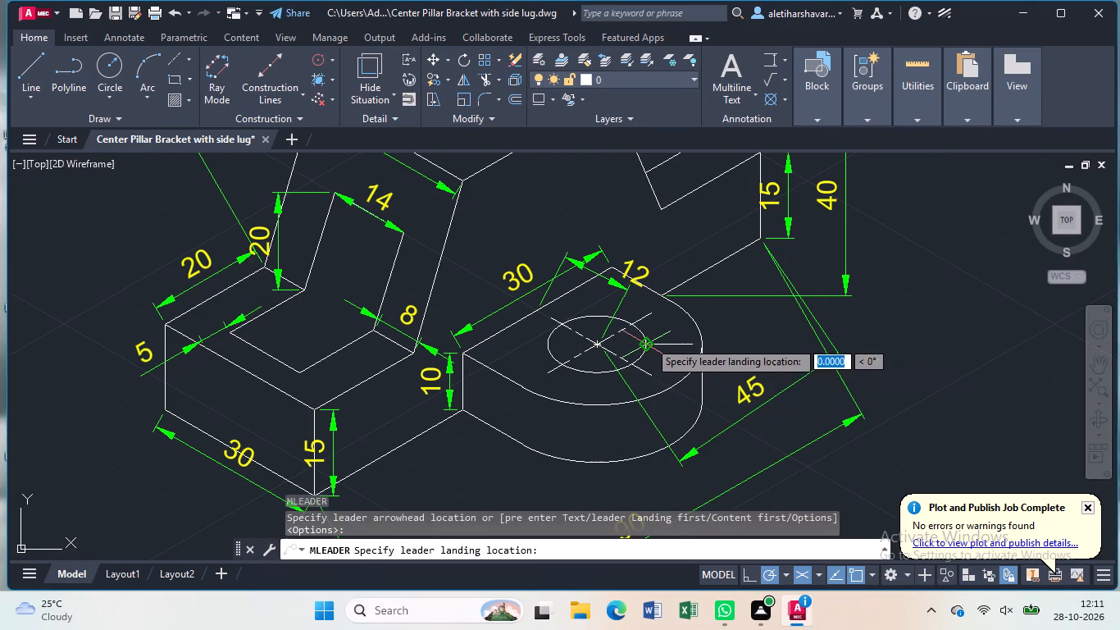
pyautogui.click(651, 336)
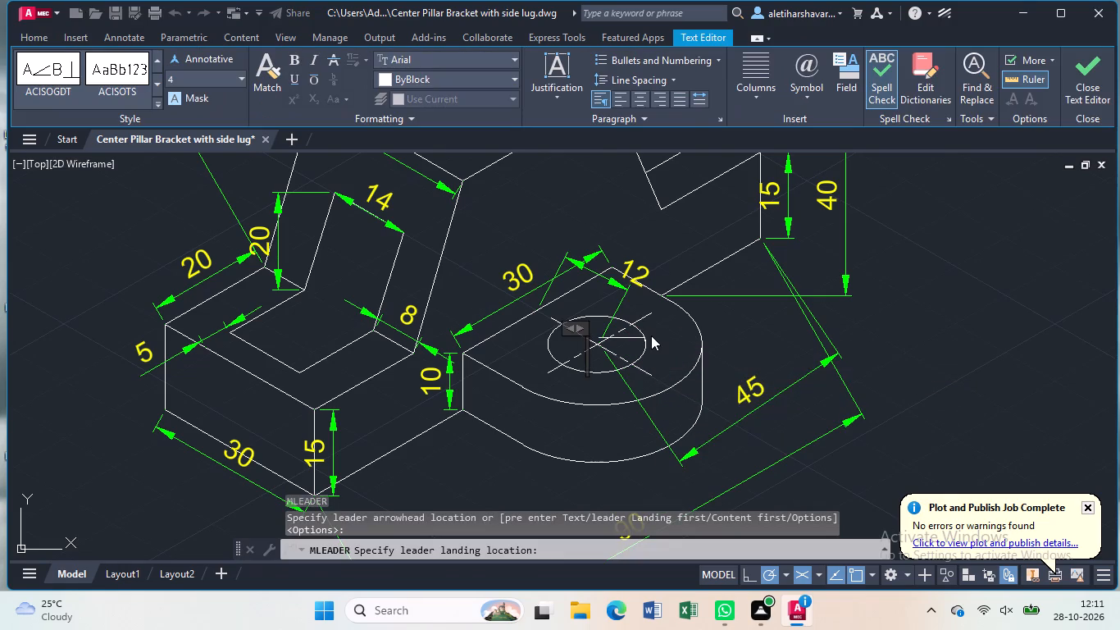
pyautogui.click(517, 73)
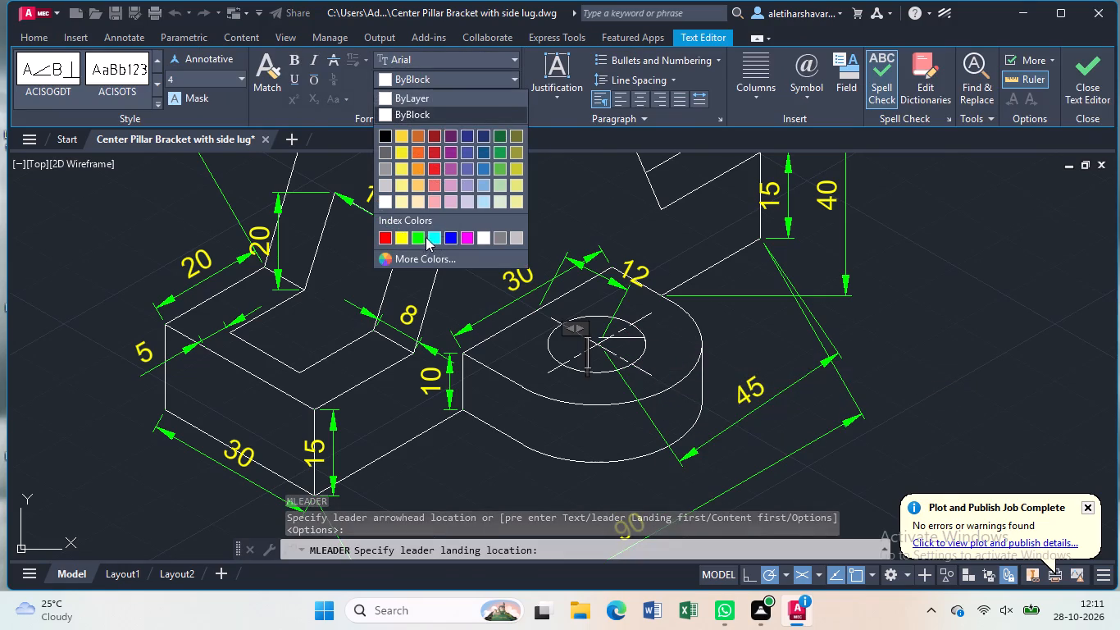
pyautogui.click(404, 242)
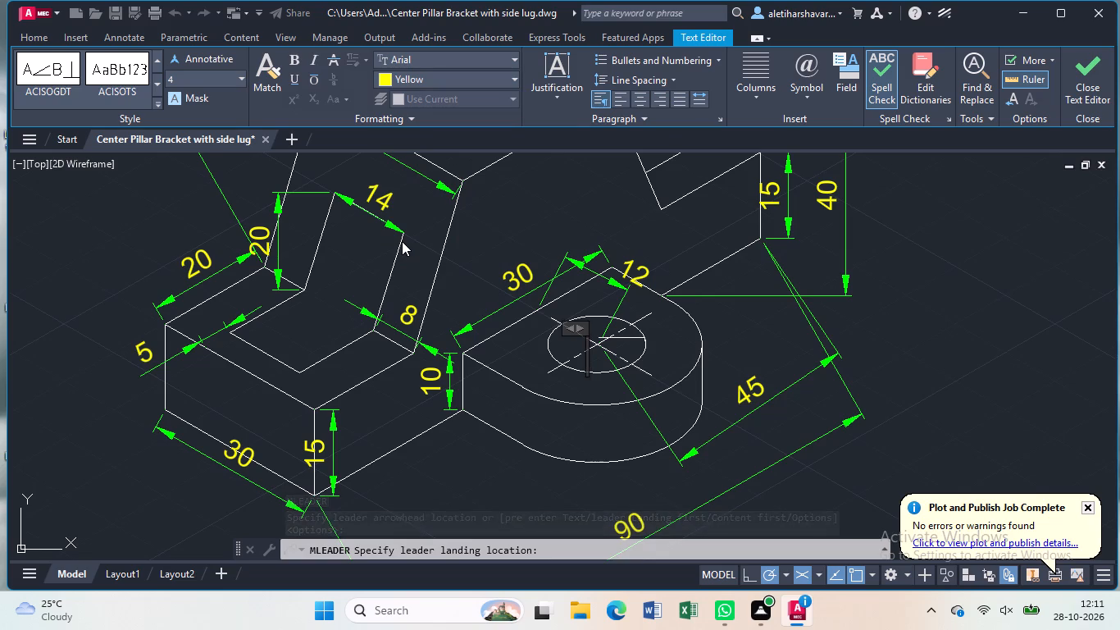
pyautogui.hotkey('ctrl', '5')
pyautogui.hotkey('ctrl', '5')
pyautogui.press('c')
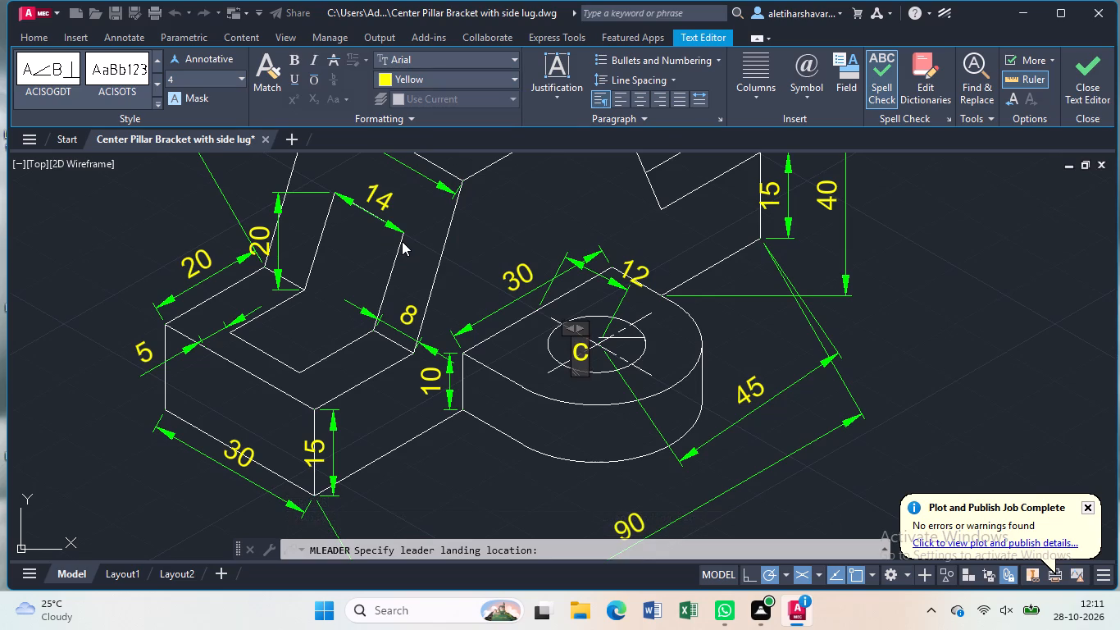
pyautogui.press('BackSpace')
pyautogui.write('%%')
pyautogui.press('c')
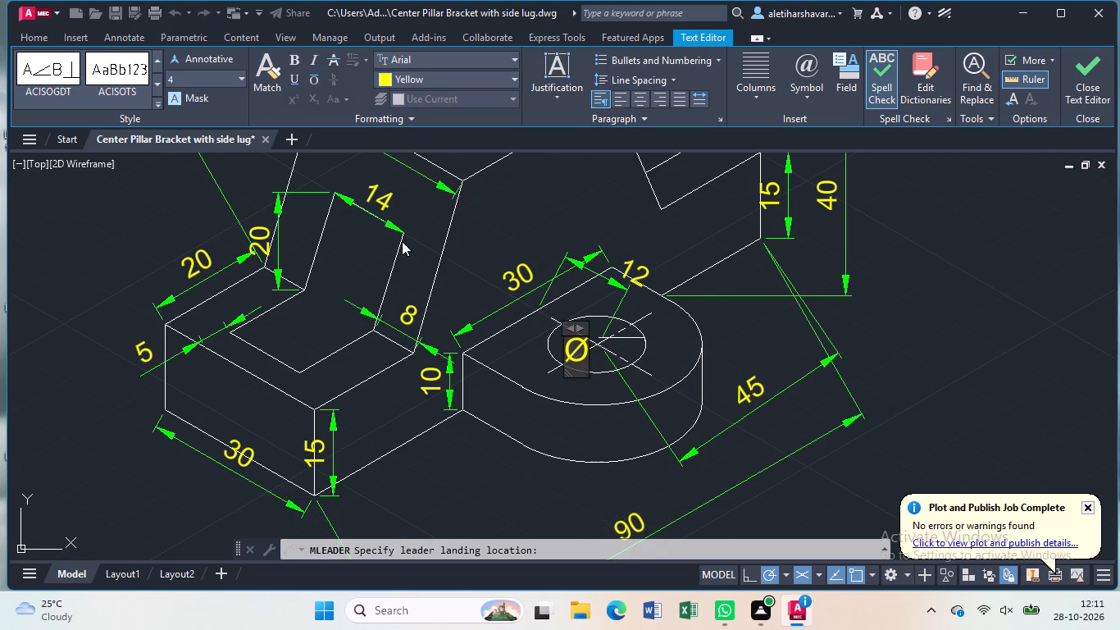
pyautogui.write('14')
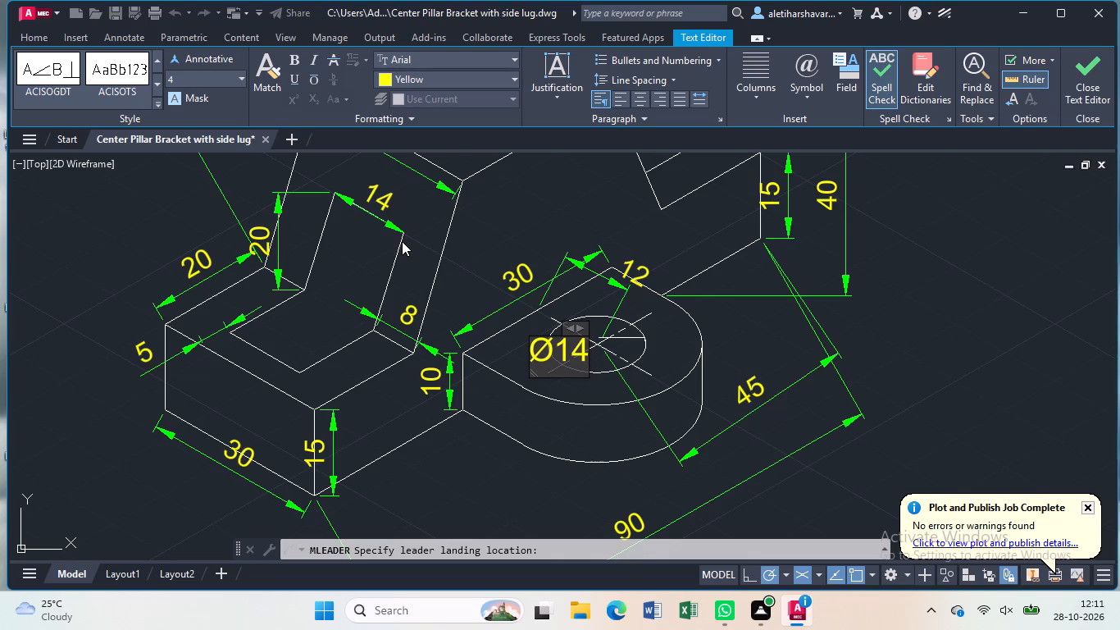
pyautogui.click(402, 241)
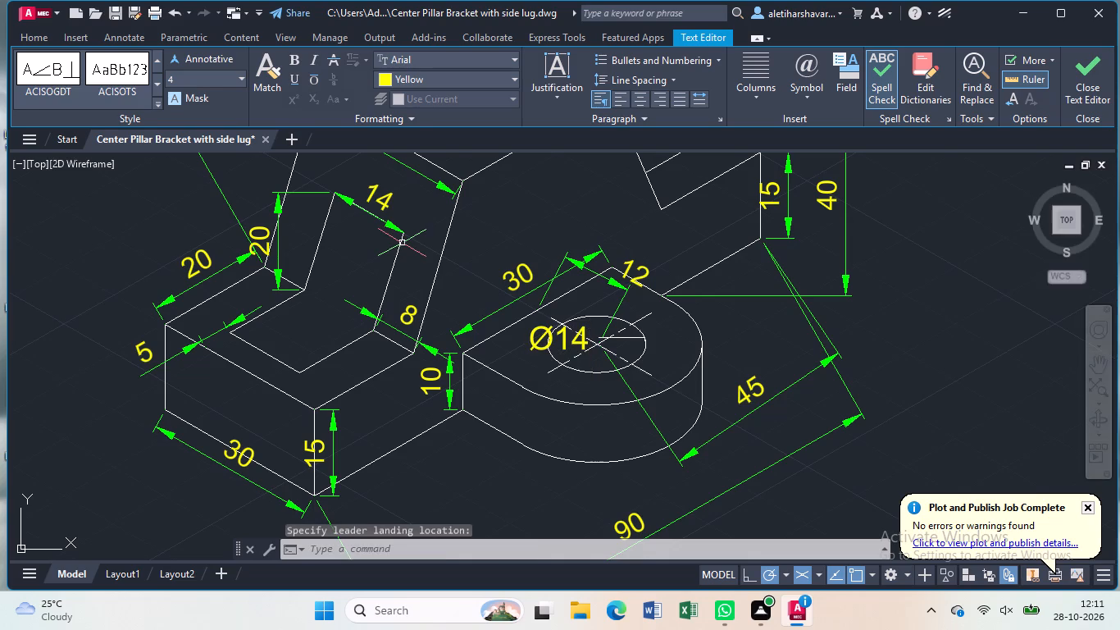
# Move the Ø14 leader text of the side lug's hole out of the hole, beyond the lug's rounded end.
pyautogui.click(581, 343)
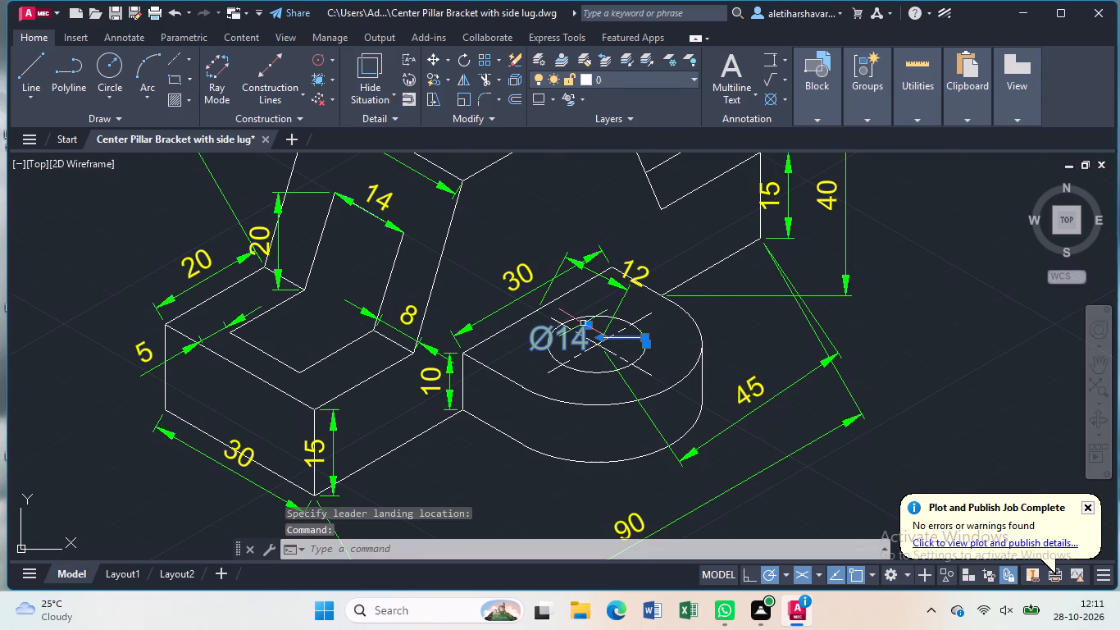
pyautogui.click(588, 324)
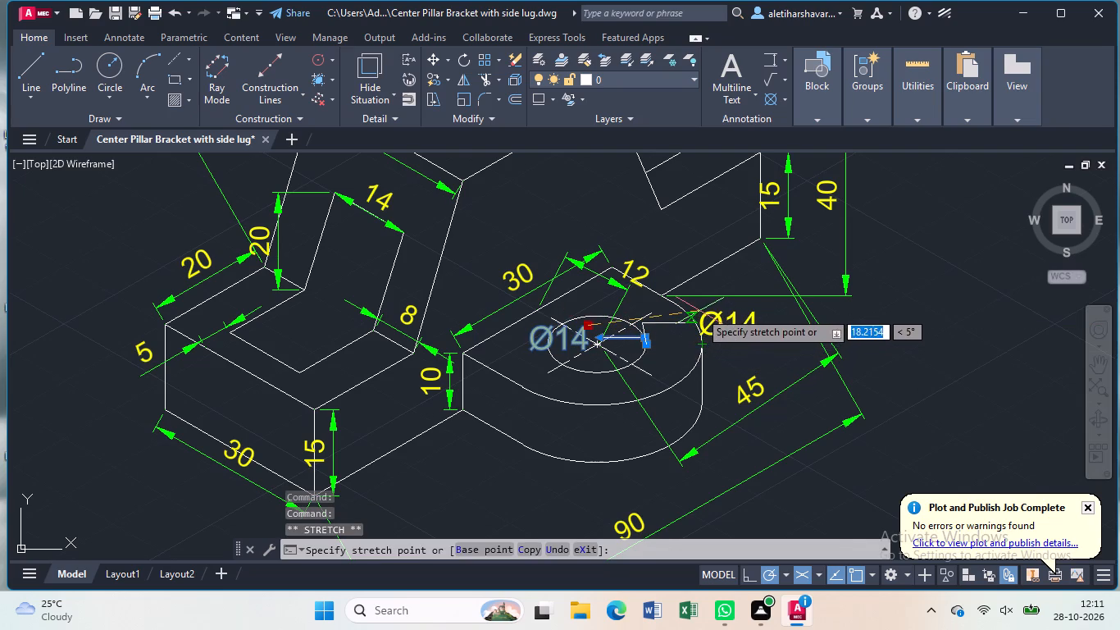
pyautogui.click(699, 311)
pyautogui.press('Return')
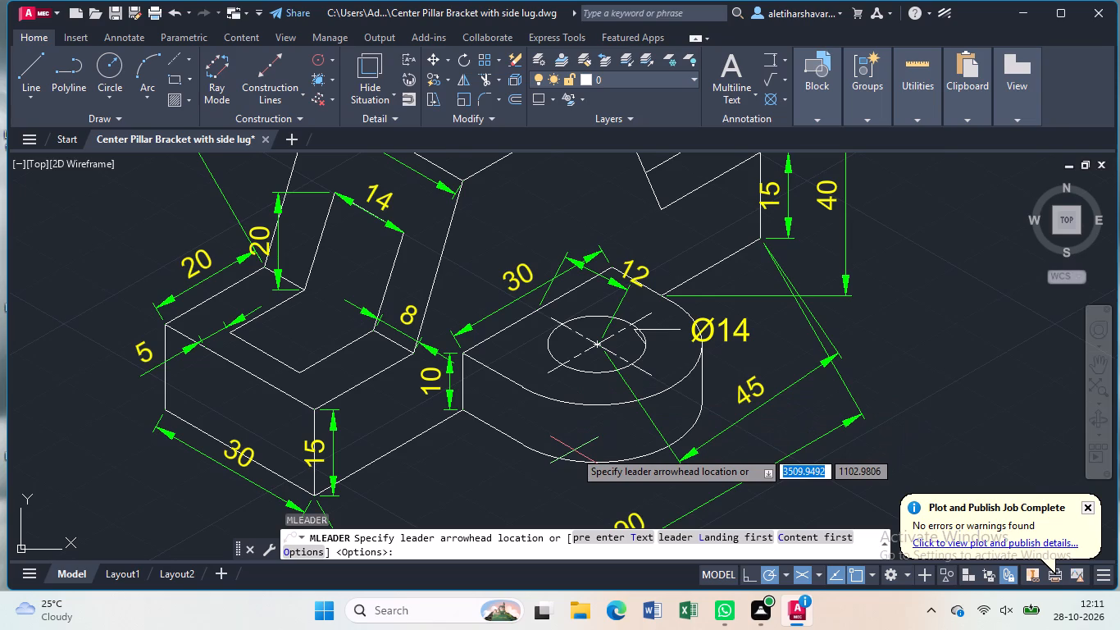
# Add a multileader from the upper rounded edge of the side lug with the yellow text R15.
pyautogui.write('ml')
pyautogui.press('Escape')
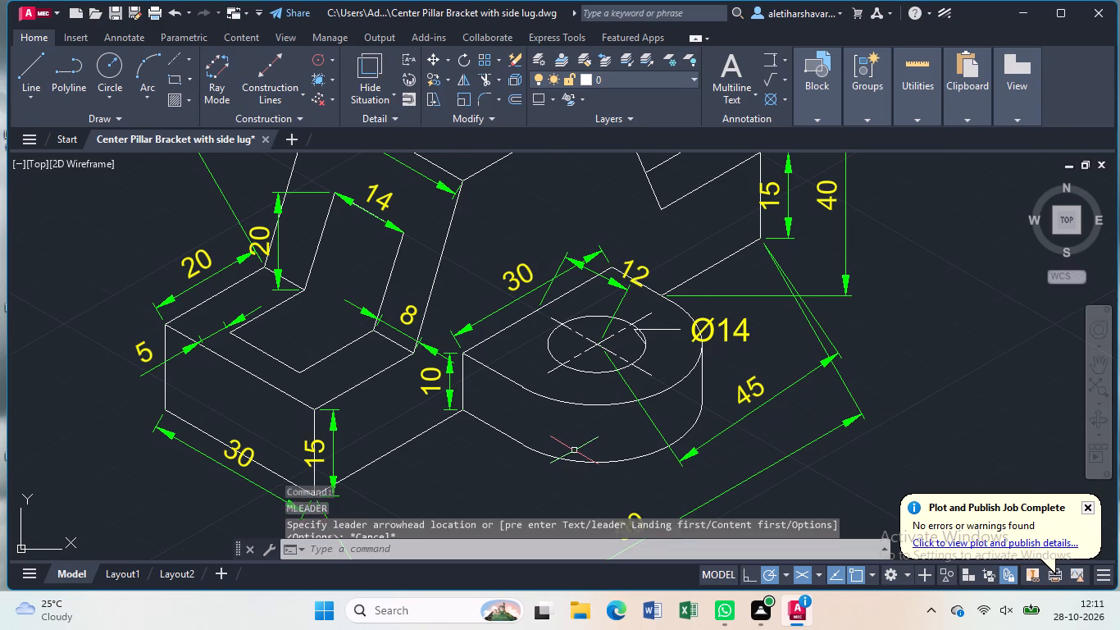
pyautogui.write('ml')
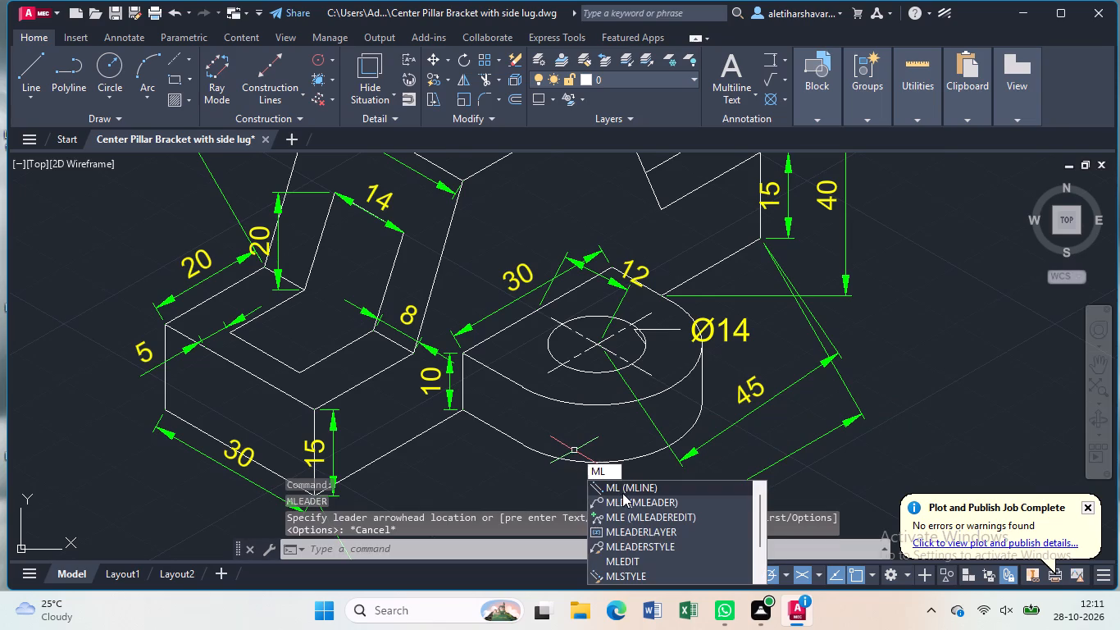
pyautogui.click(621, 500)
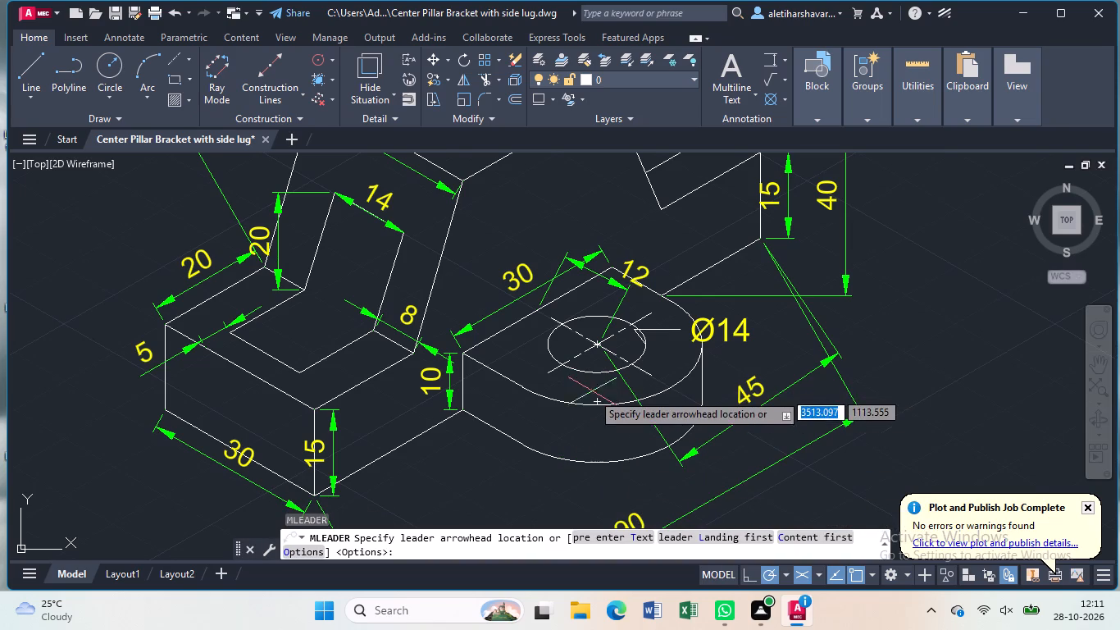
pyautogui.click(592, 409)
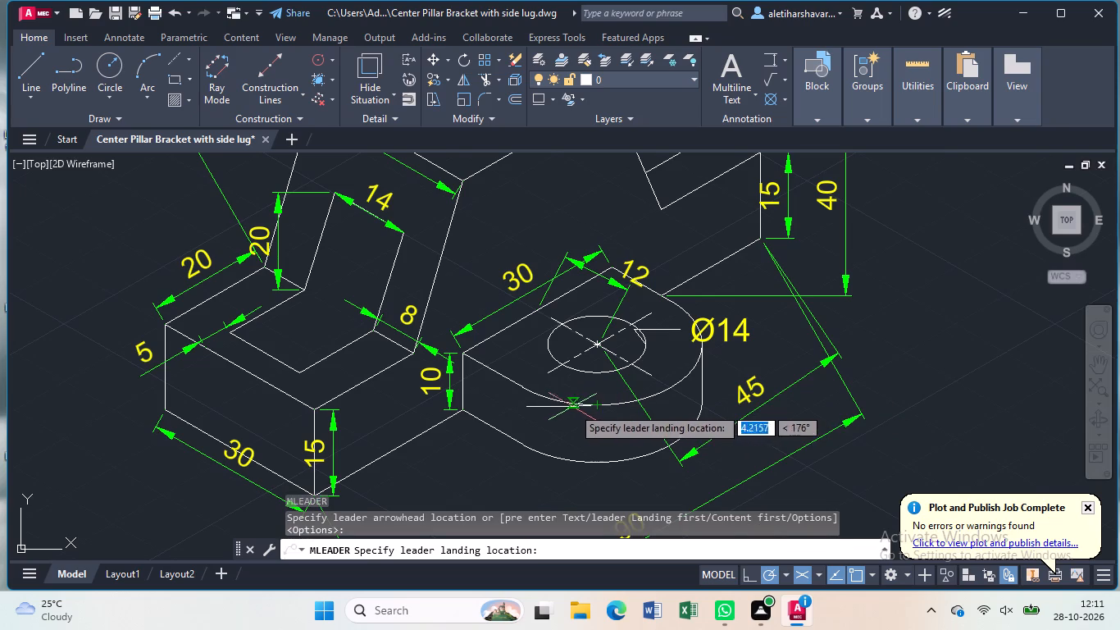
pyautogui.click(556, 415)
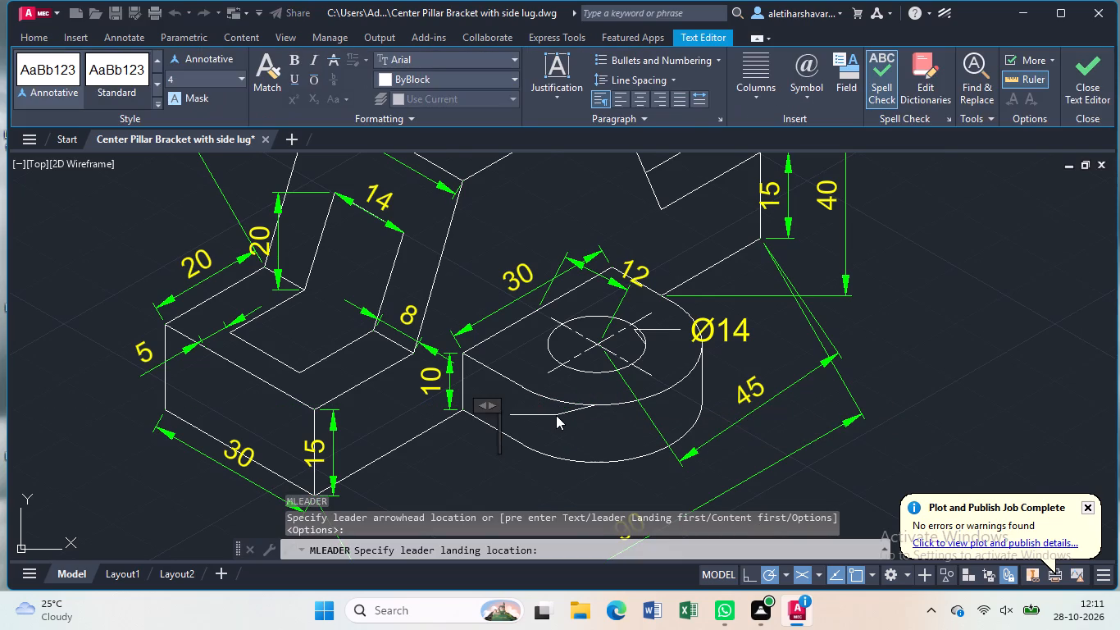
pyautogui.click(513, 74)
pyautogui.click(397, 238)
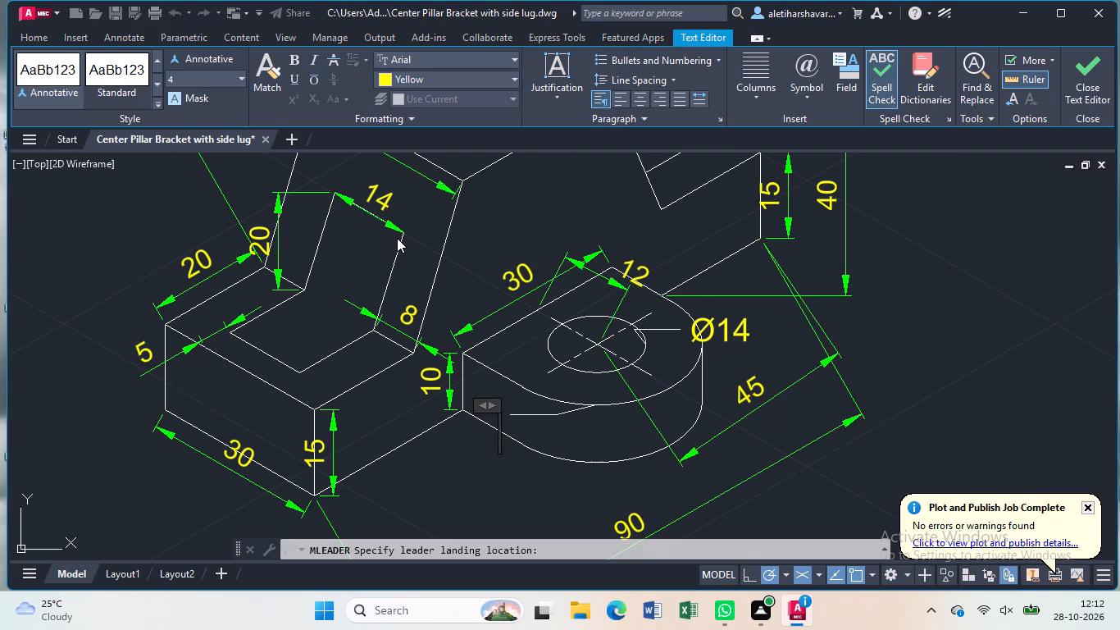
pyautogui.hotkey('shift', 'r')
pyautogui.write('15')
pyautogui.click(398, 238)
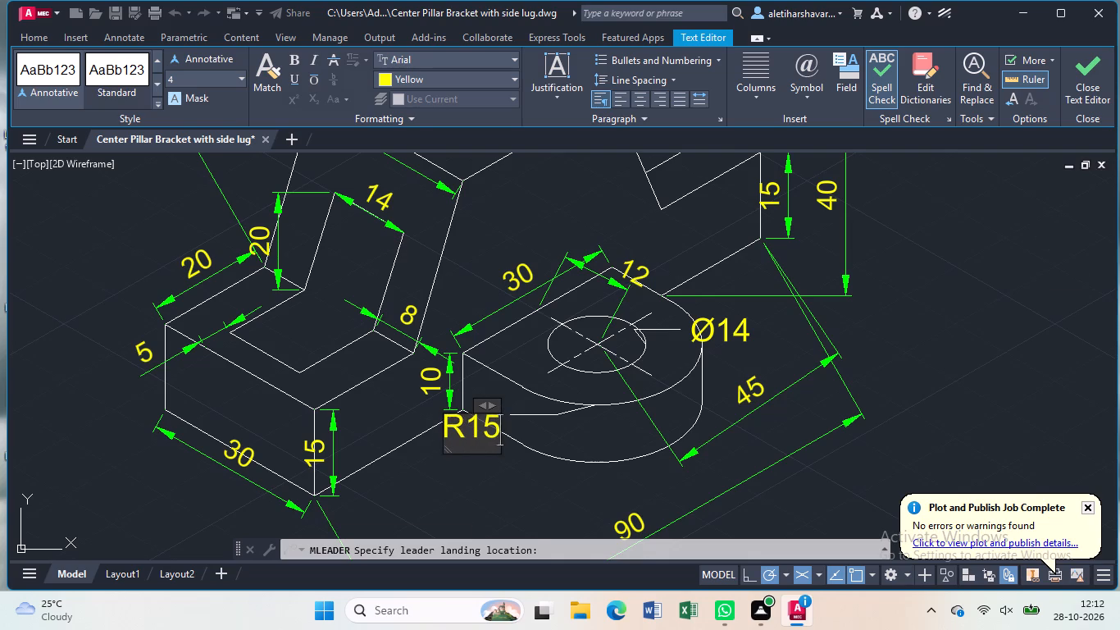
# Reposition the R15 leader text outside the side lug, below its curved front face.
pyautogui.click(541, 415)
pyautogui.click(501, 404)
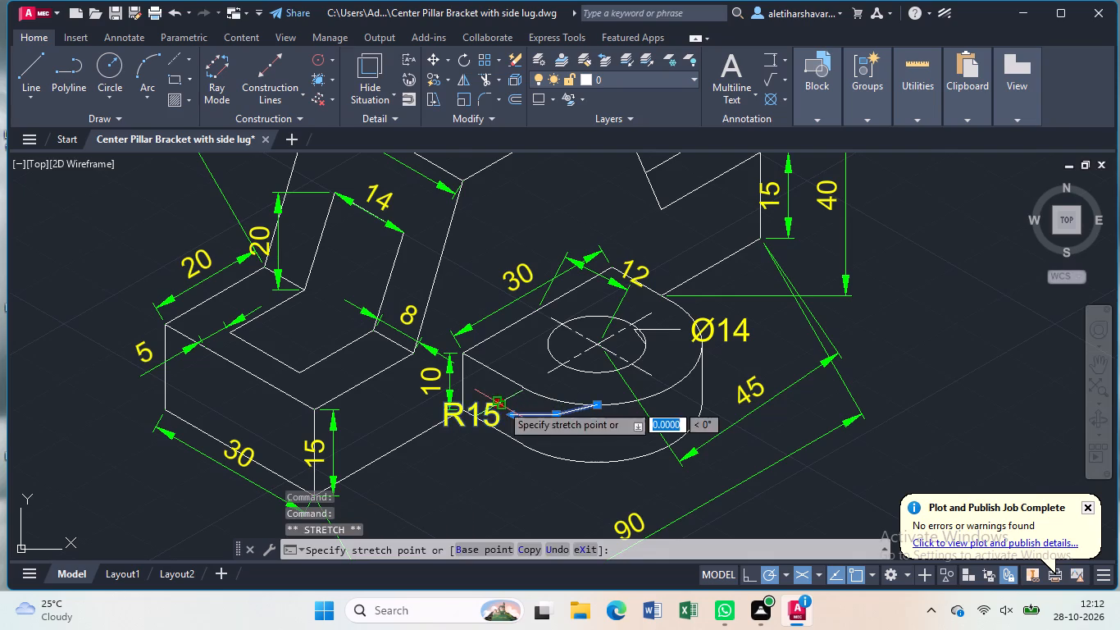
pyautogui.click(540, 359)
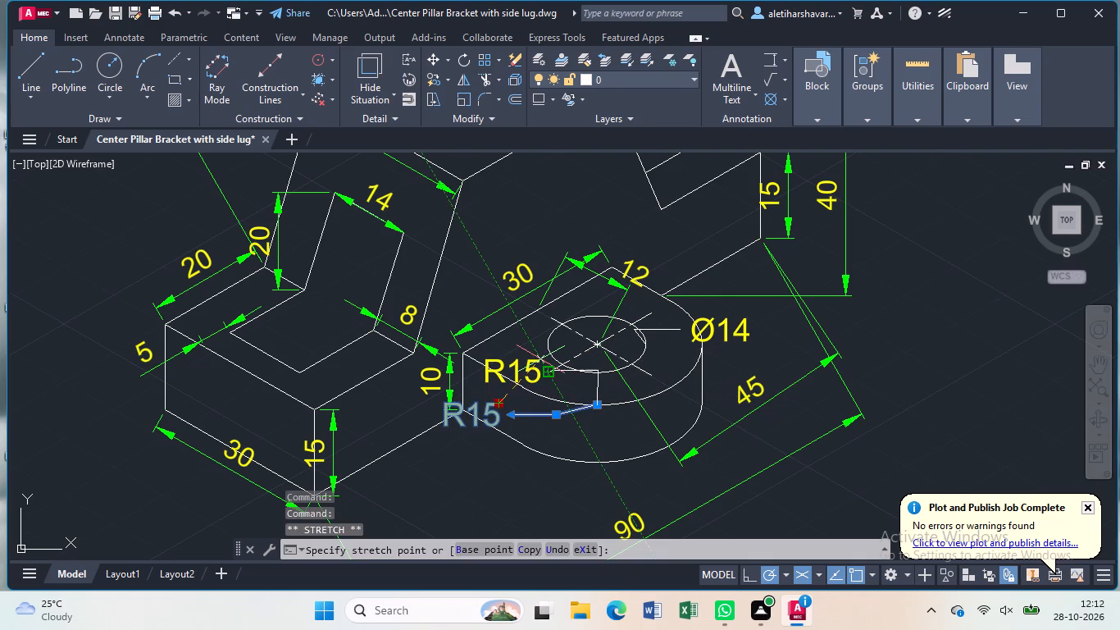
pyautogui.click(540, 358)
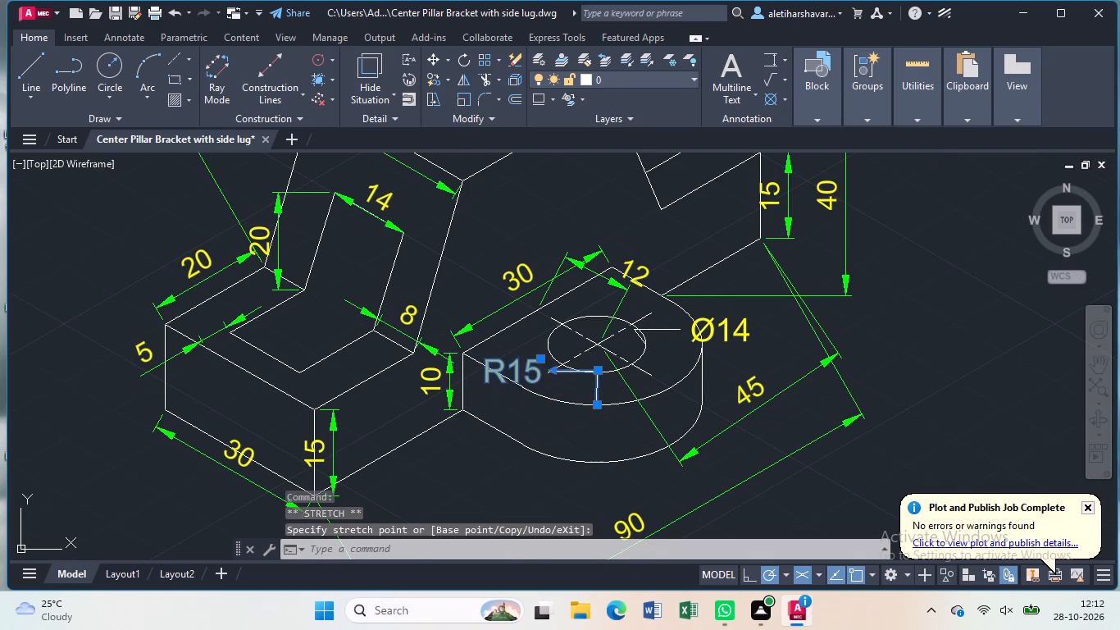
pyautogui.click(503, 458)
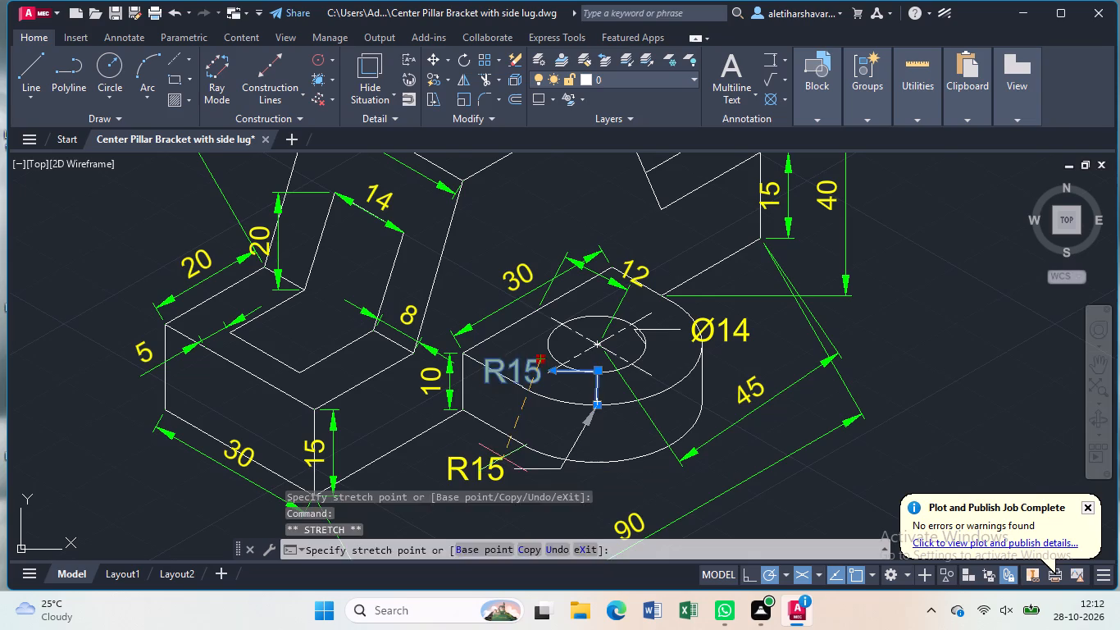
pyautogui.press('Return')
# Shift the 15 height dimension at the slotted base block's front corner outward so its text clears the vertical edge.
pyautogui.scroll(-2, 567, 438)
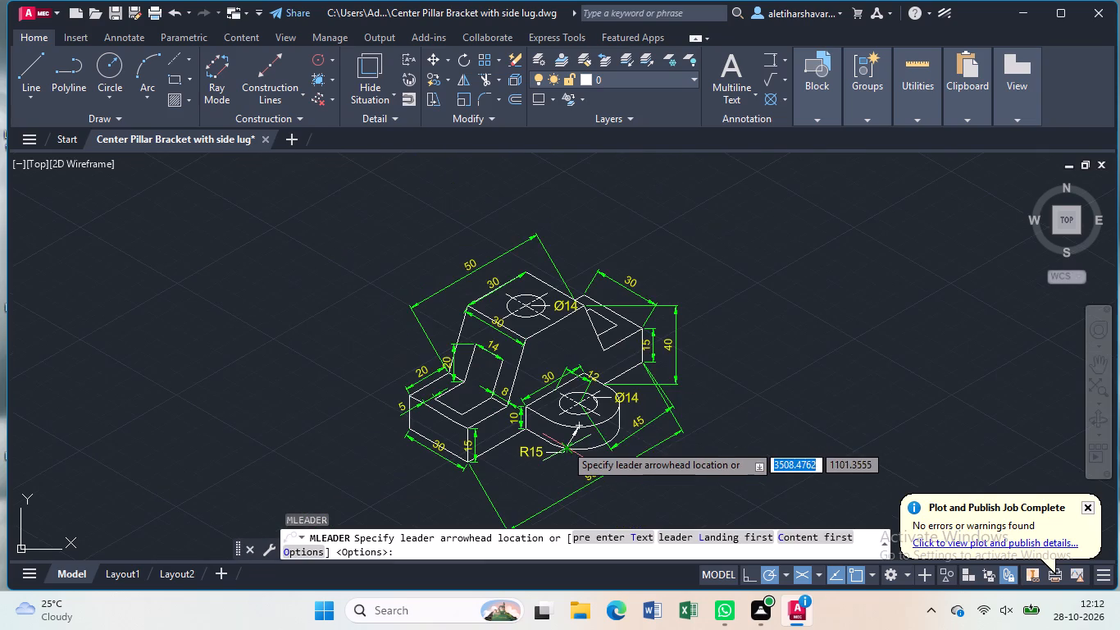
pyautogui.moveTo(592, 427); pyautogui.dragTo(612, 388, button='middle')
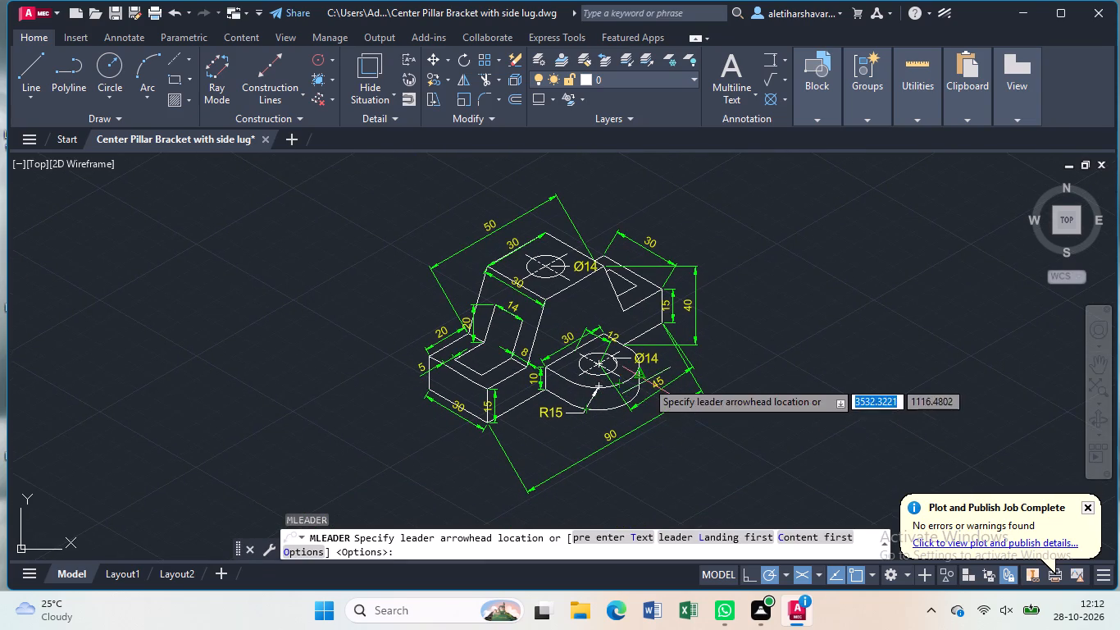
pyautogui.scroll(1, 647, 381)
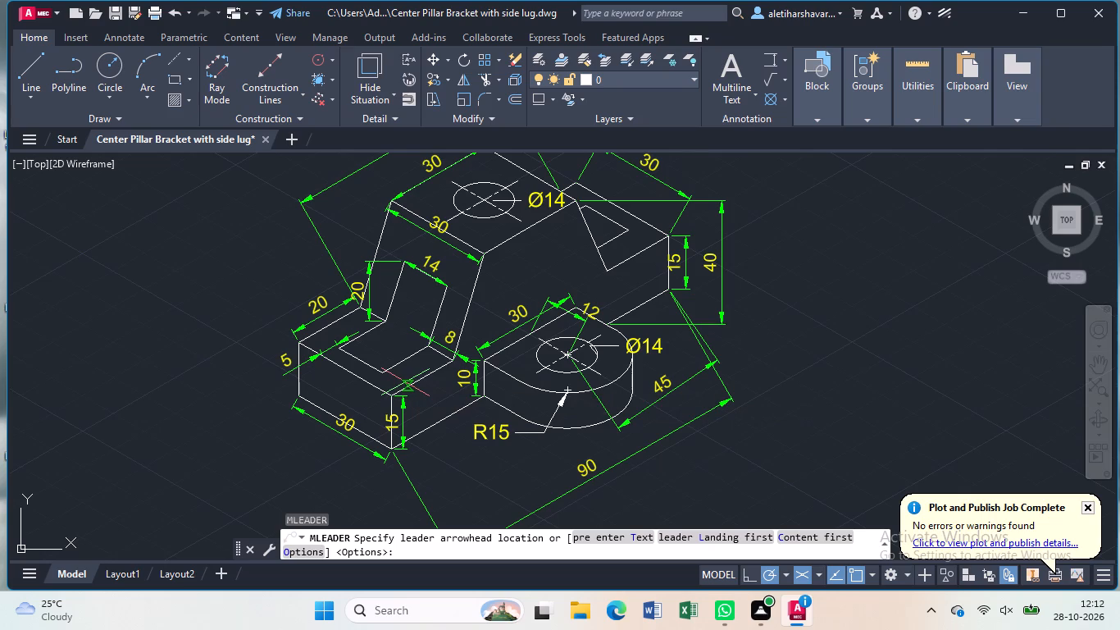
pyautogui.click(403, 428)
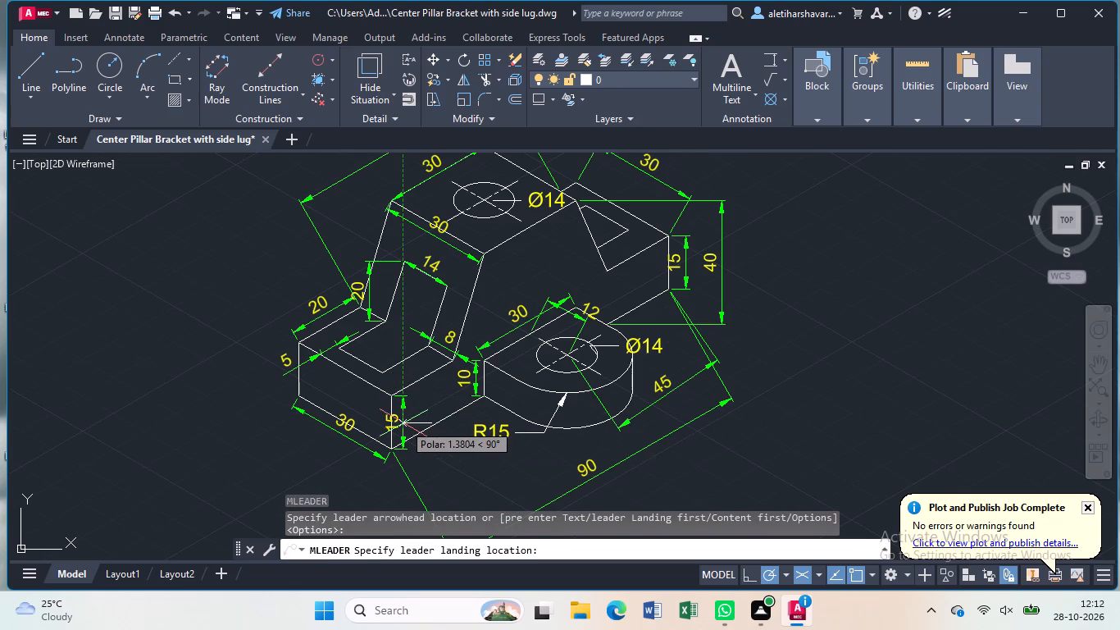
pyautogui.press('Escape')
pyautogui.click(403, 422)
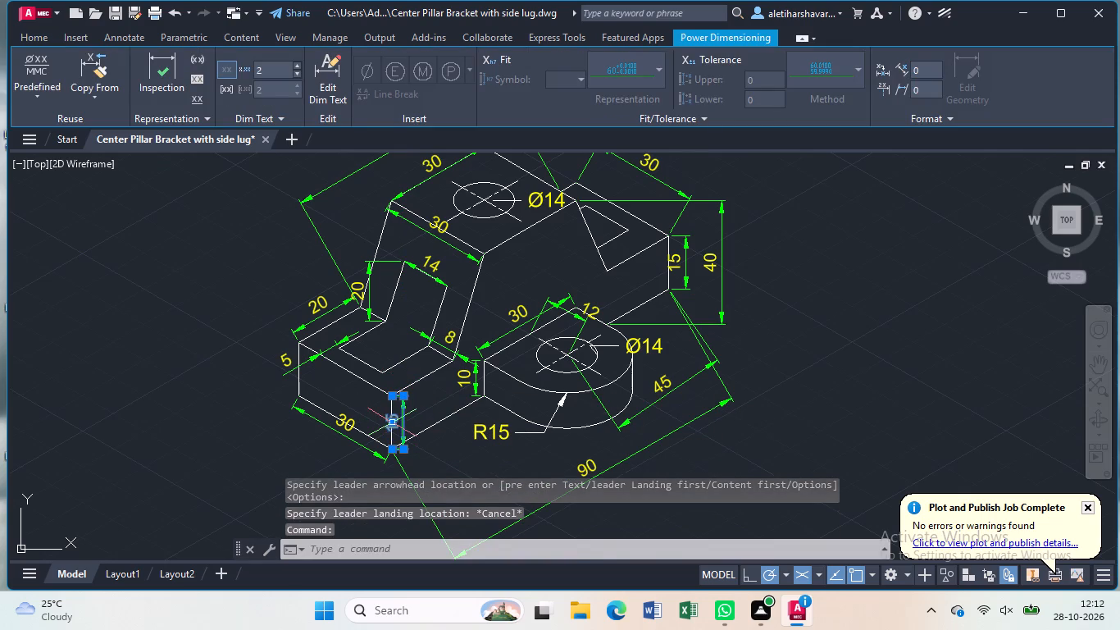
pyautogui.click(393, 420)
pyautogui.click(412, 418)
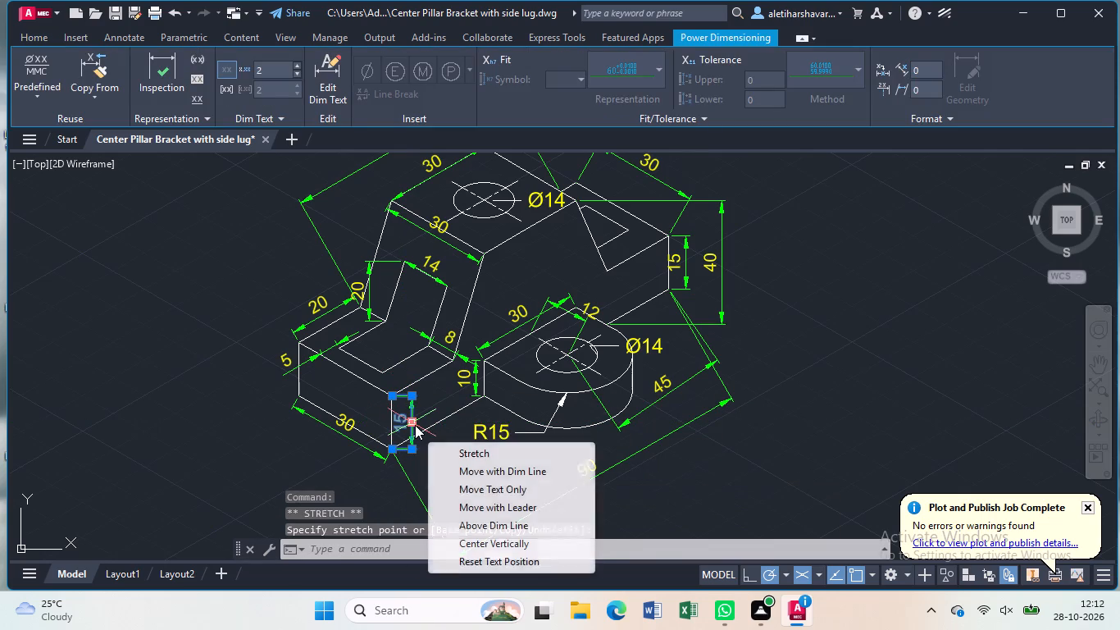
pyautogui.press('Return')
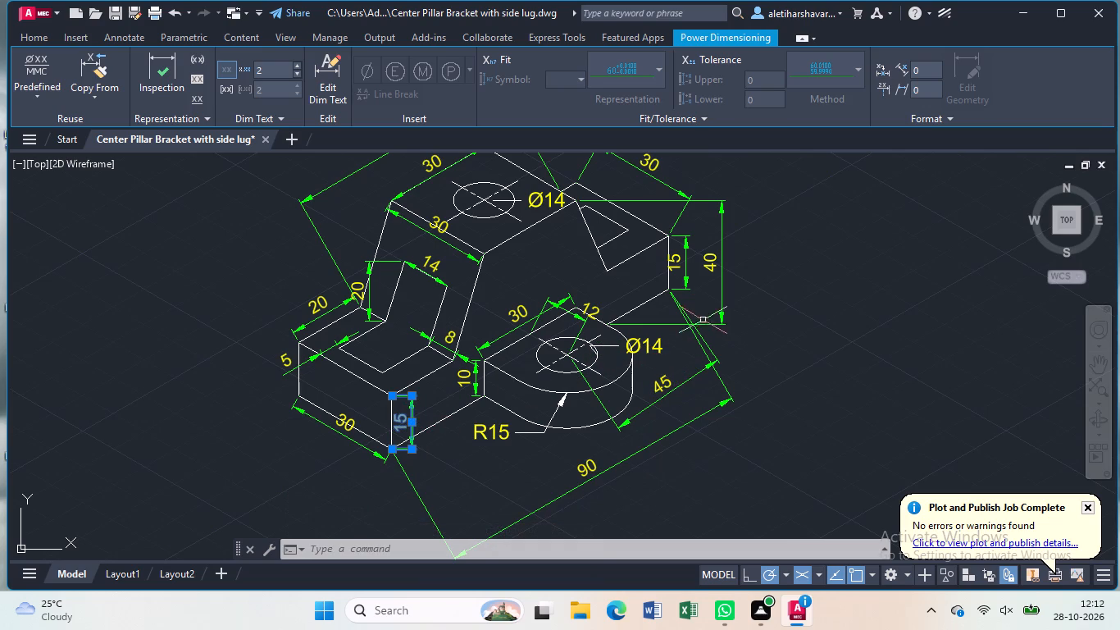
# Shift the 15 height dimension at the opposite base end, beside the 40 dimension, outward so its text clears the vertical edge.
pyautogui.click(688, 287)
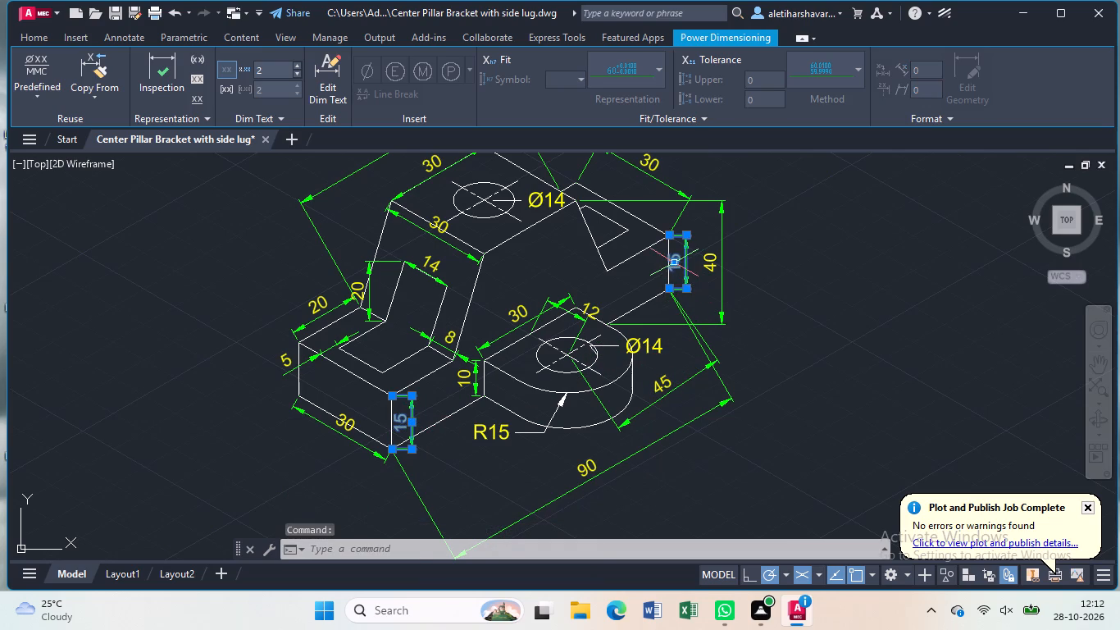
pyautogui.click(678, 262)
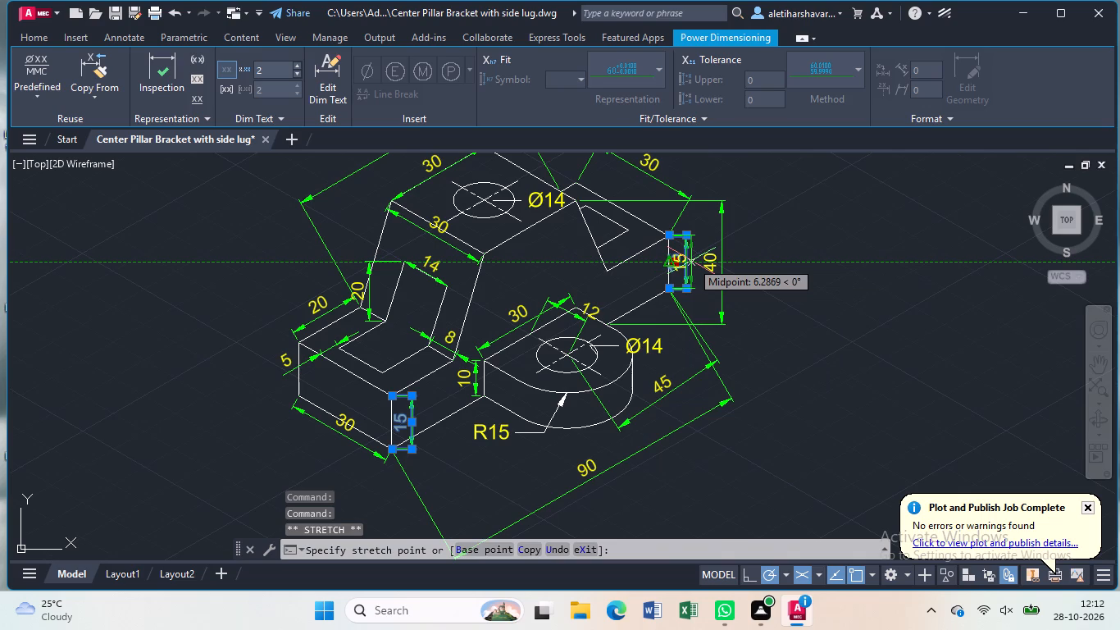
pyautogui.click(691, 260)
pyautogui.press('Return')
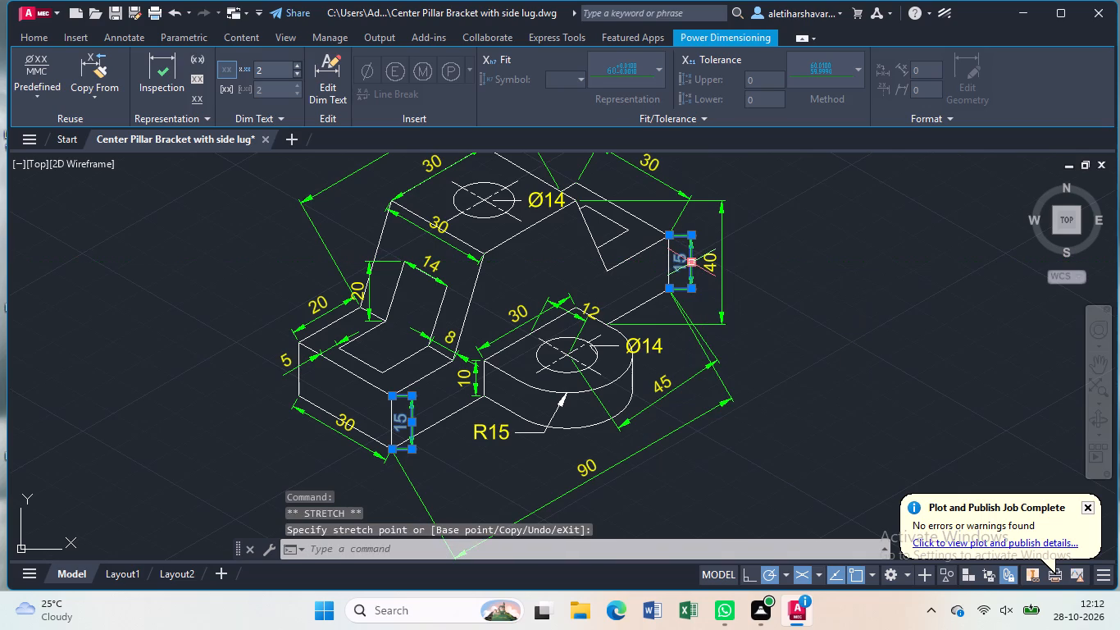
pyautogui.press('Return')
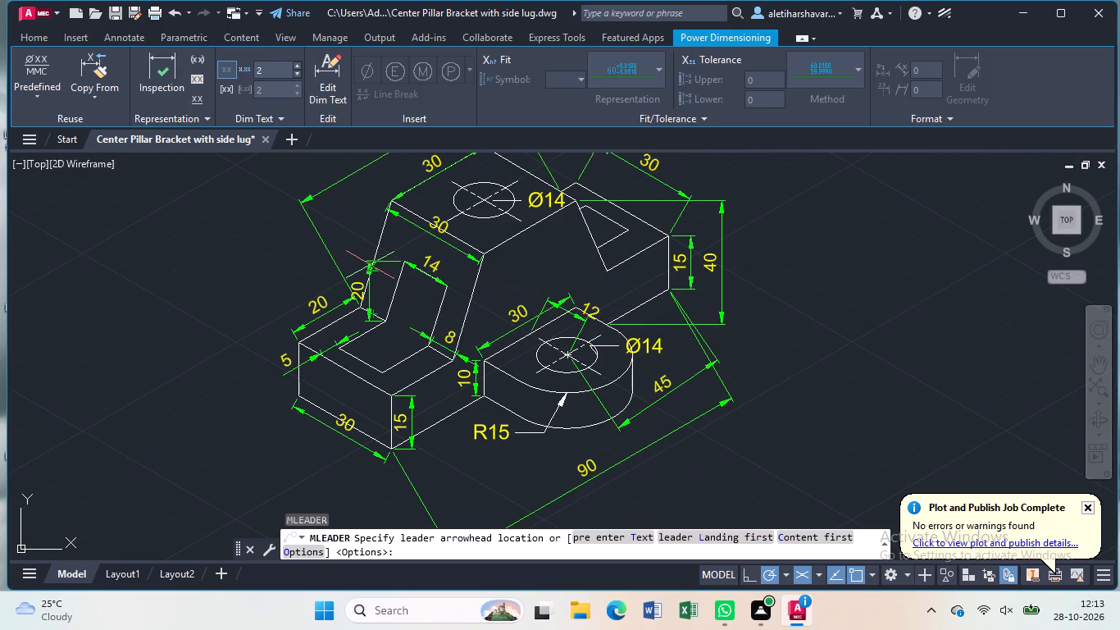
pyautogui.press('Escape')
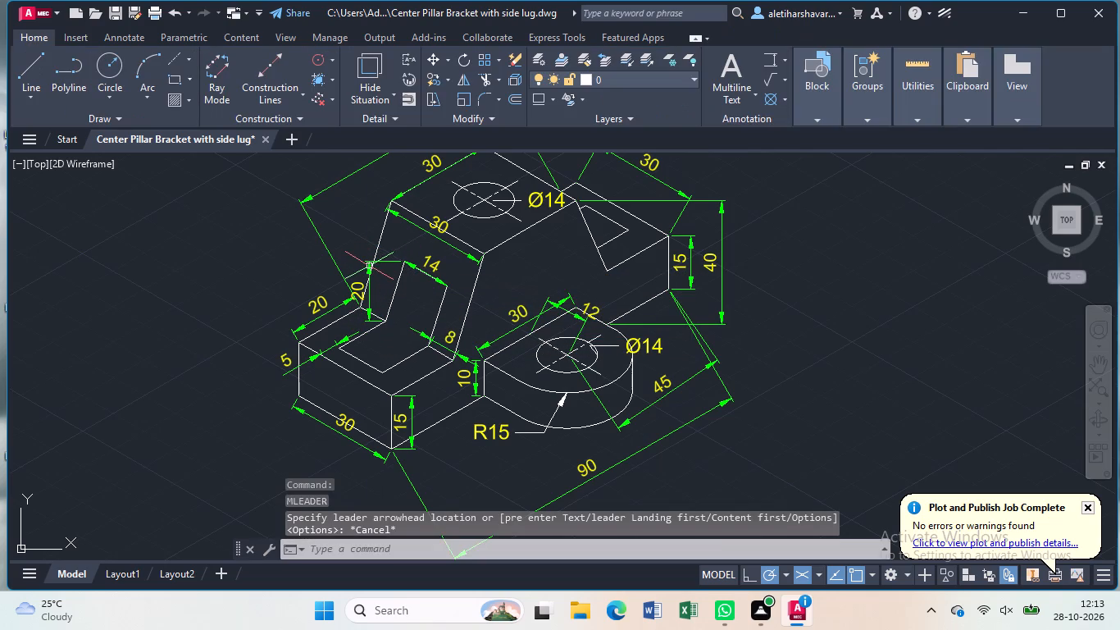
# Move the vertical 20 dimension of the pillar's slot inward, close to the slot's sloping edge.
pyautogui.click(369, 266)
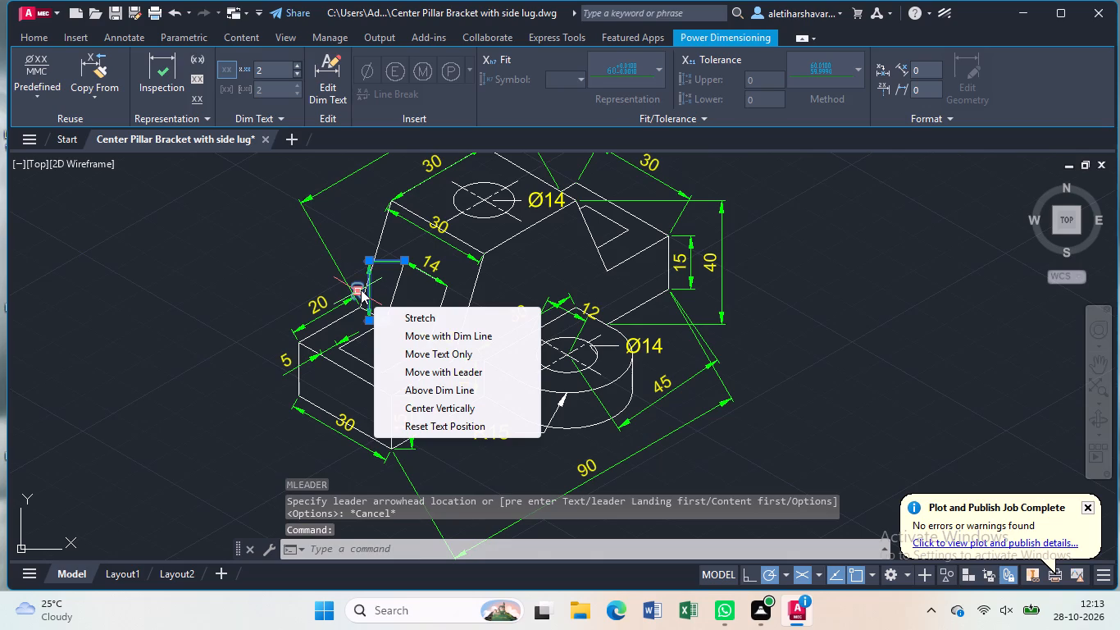
pyautogui.click(361, 290)
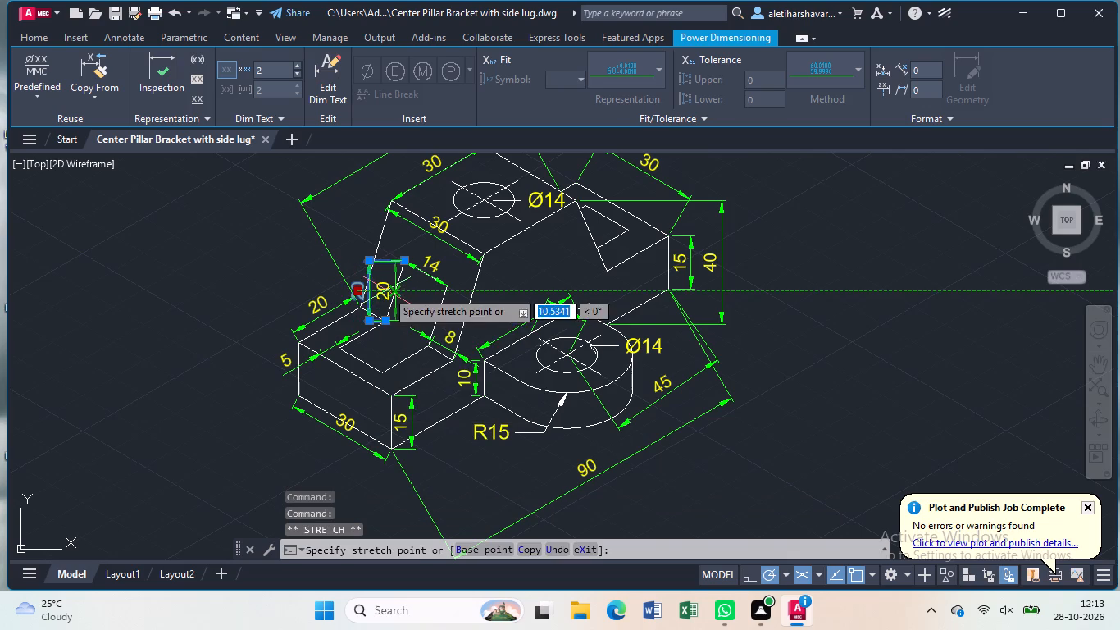
pyautogui.click(386, 290)
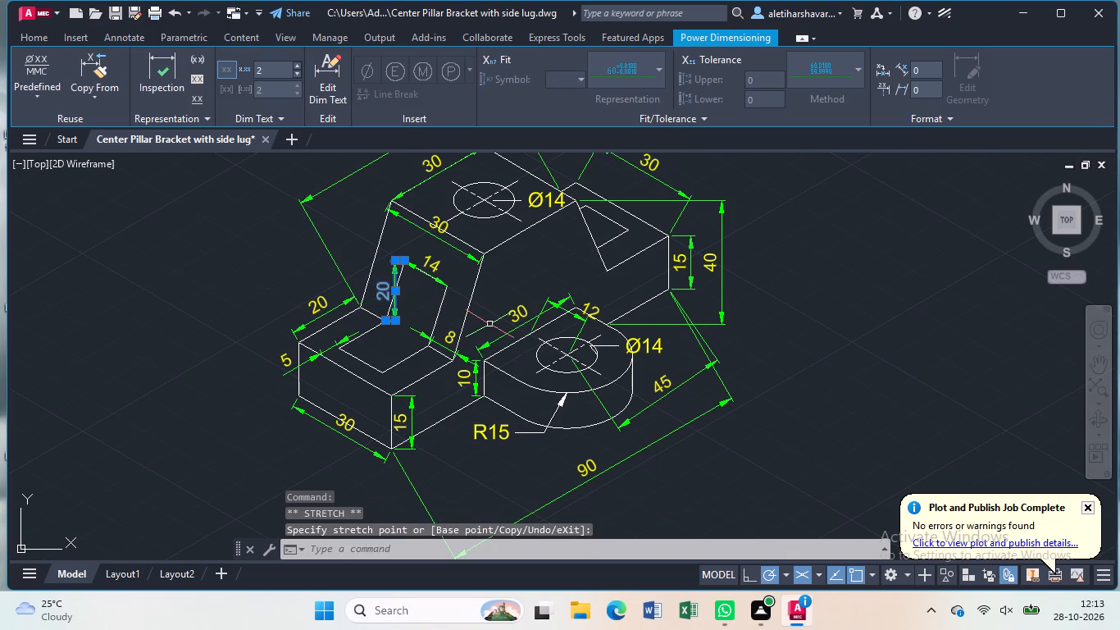
pyautogui.press('Return')
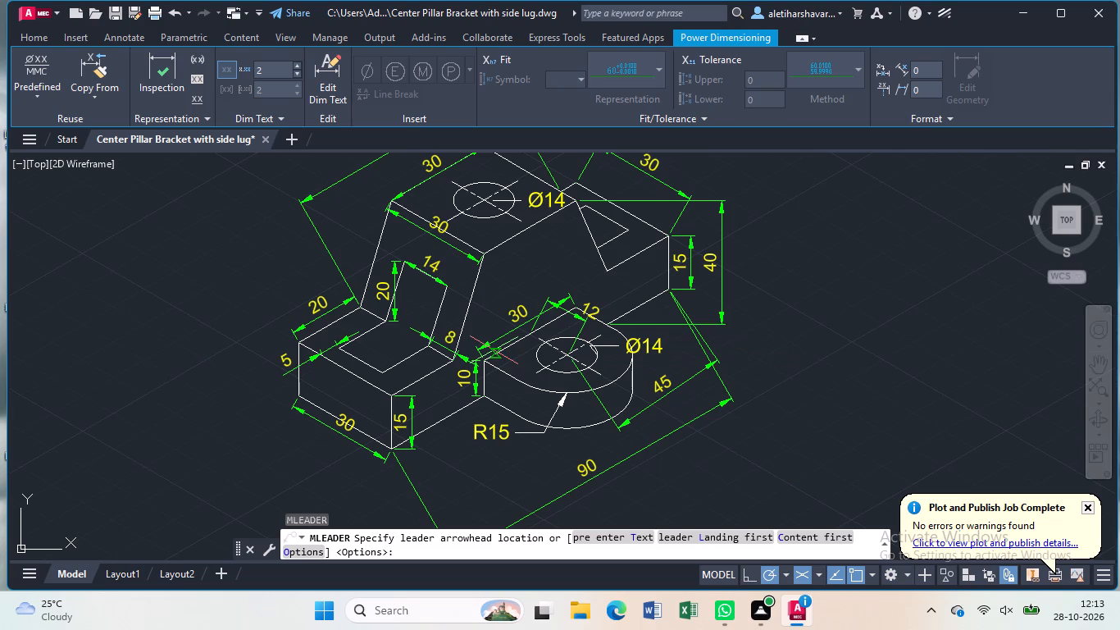
pyautogui.press('Escape')
# Move the 30 width dimension below the pillar's top face farther off the edge, onto the sloping face.
pyautogui.click(464, 253)
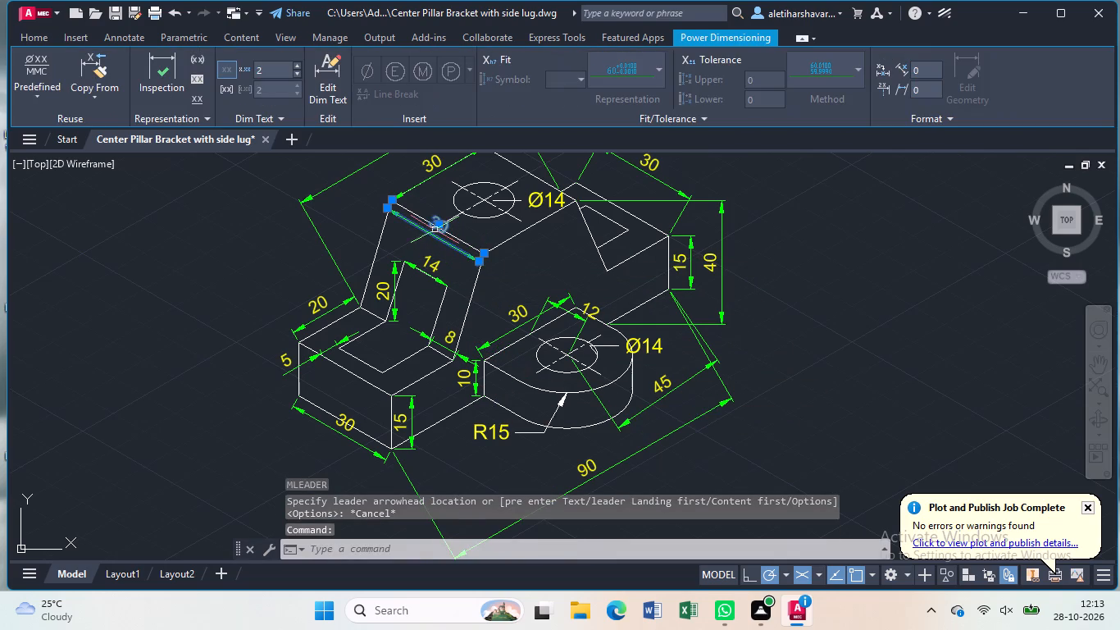
pyautogui.click(437, 226)
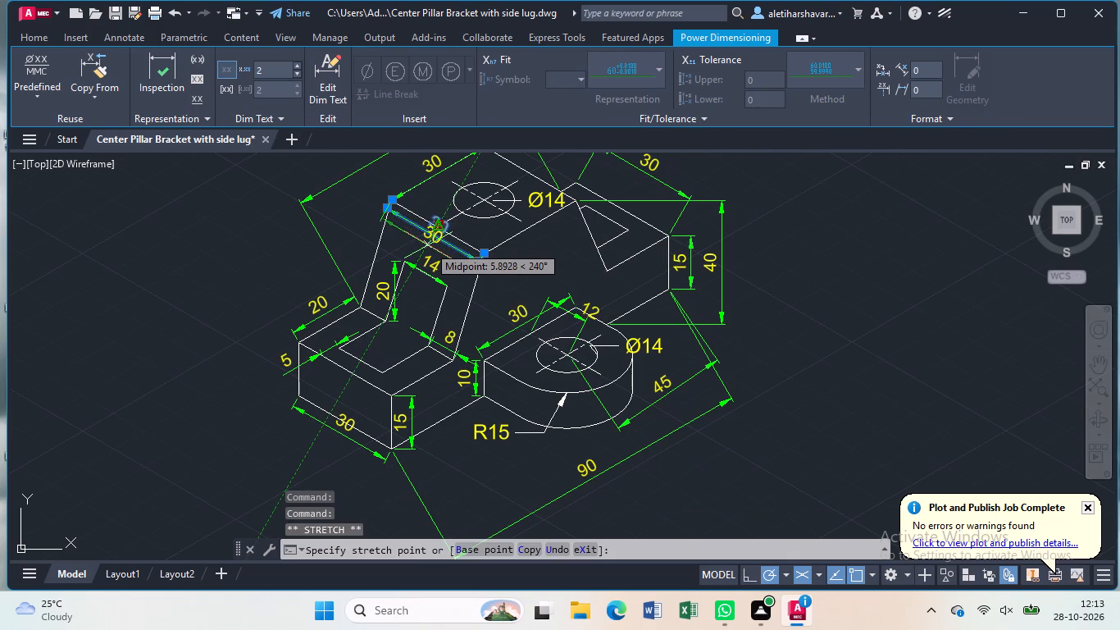
pyautogui.click(428, 246)
pyautogui.press('Return')
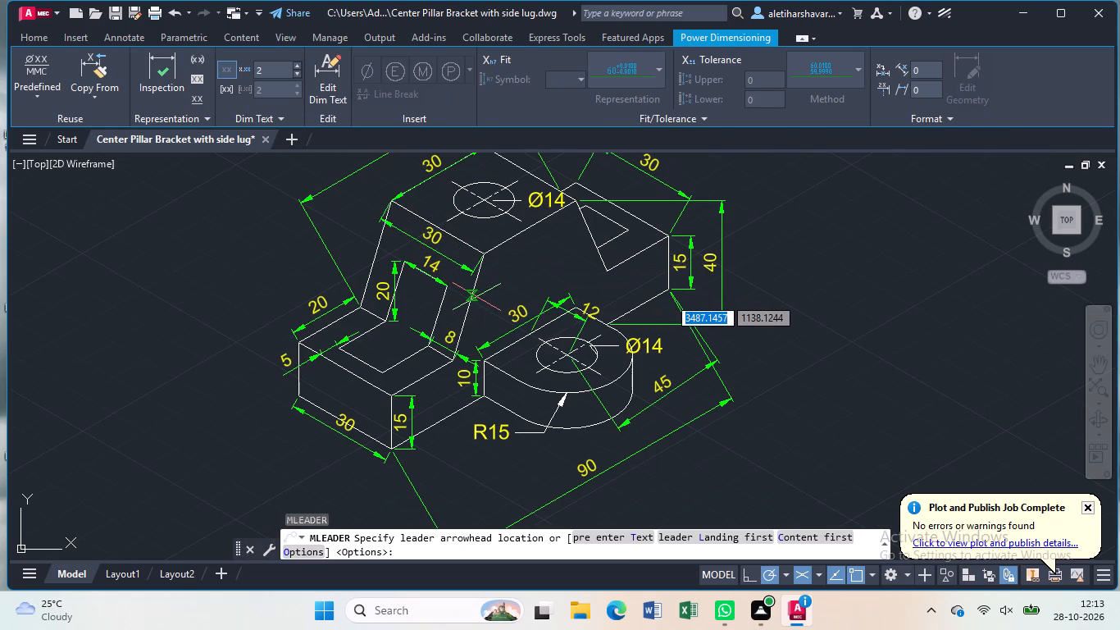
pyautogui.moveTo(555, 274); pyautogui.dragTo(556, 322, button='middle')
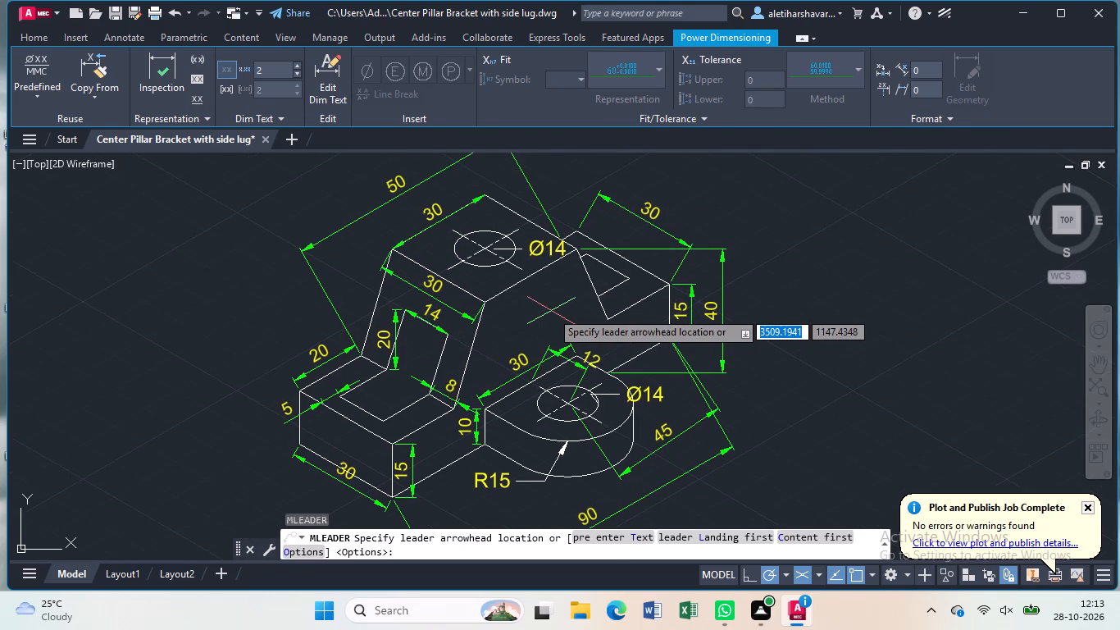
# Save the finished bracket drawing under its existing file name.
pyautogui.scroll(-1, 551, 311)
pyautogui.press('Escape')
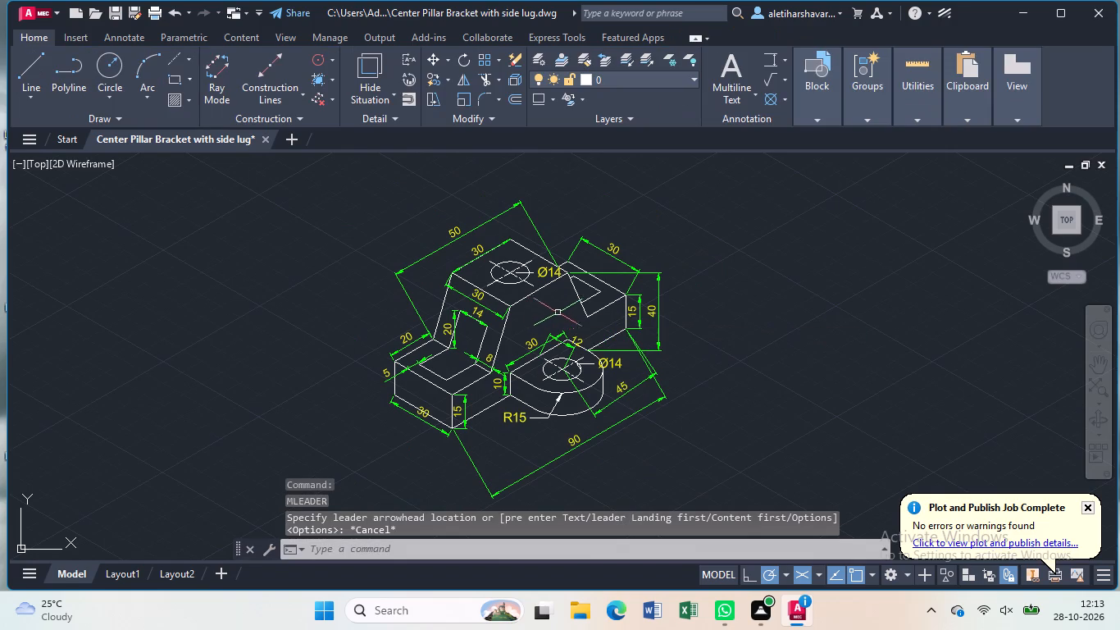
pyautogui.moveTo(682, 350); pyautogui.dragTo(681, 336, button='middle')
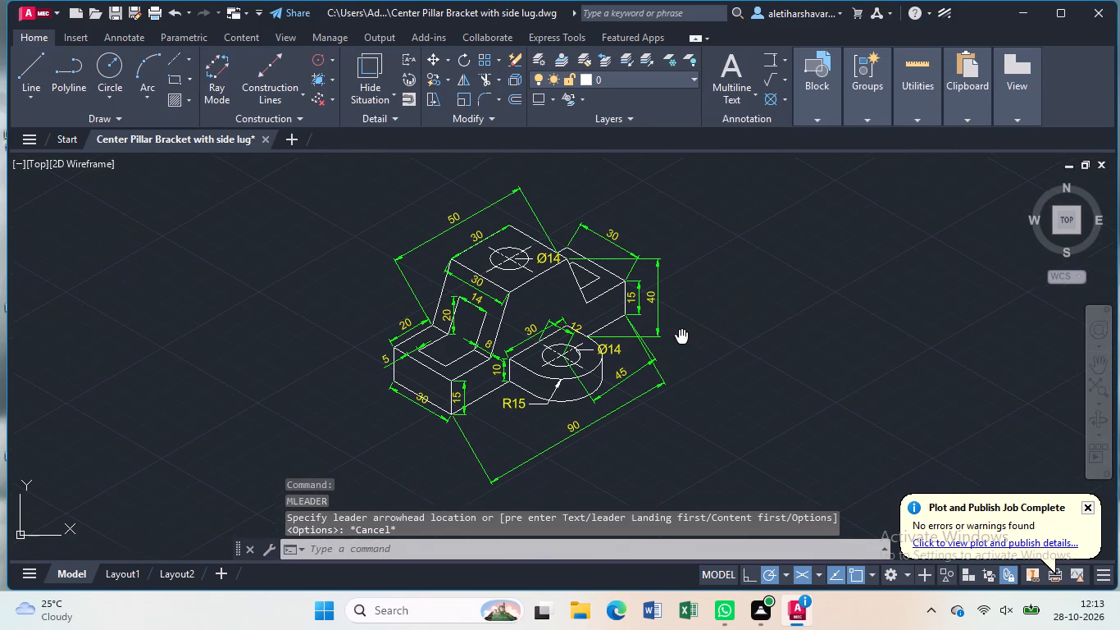
pyautogui.moveTo(681, 336); pyautogui.dragTo(681, 330, button='middle')
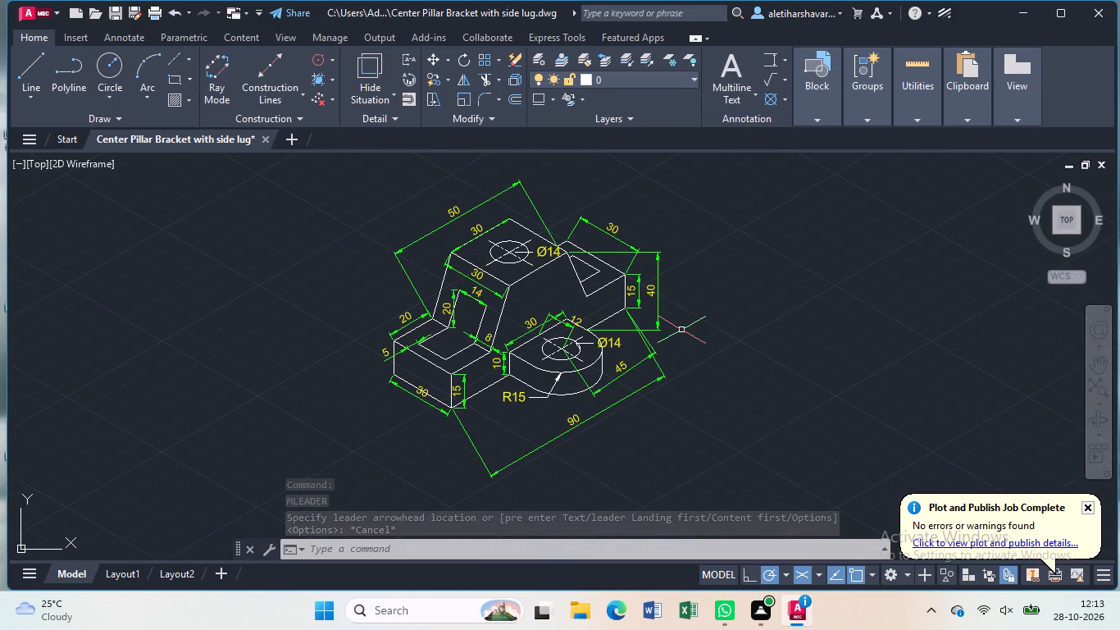
pyautogui.hotkey('ctrl', 's')
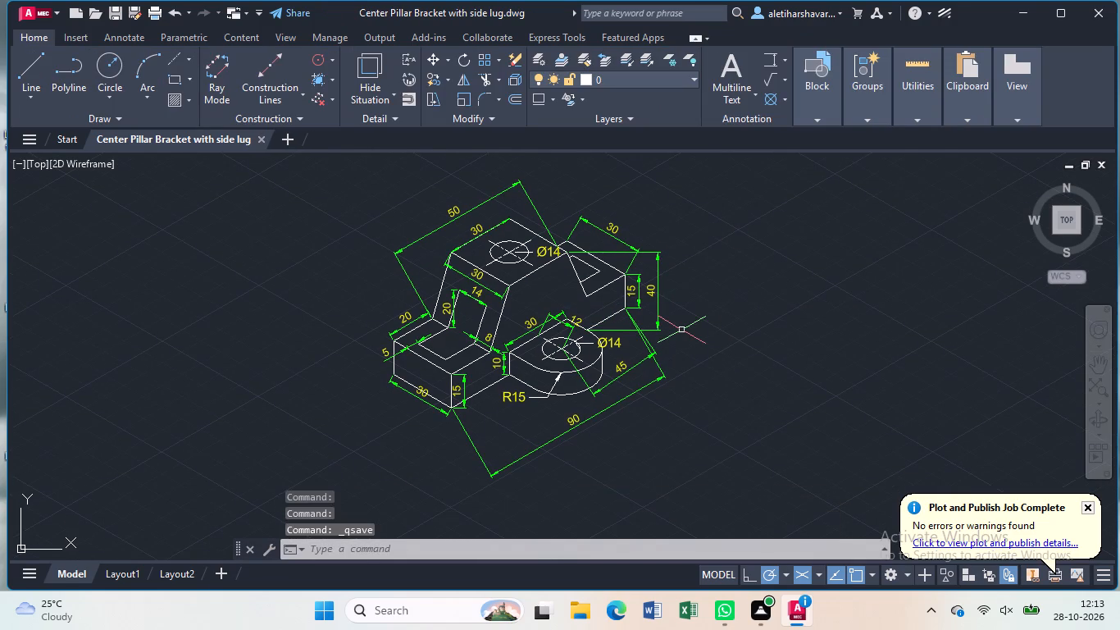
# Start a plot of the model with landscape orientation and the plot centered on the paper.
pyautogui.write('pl')
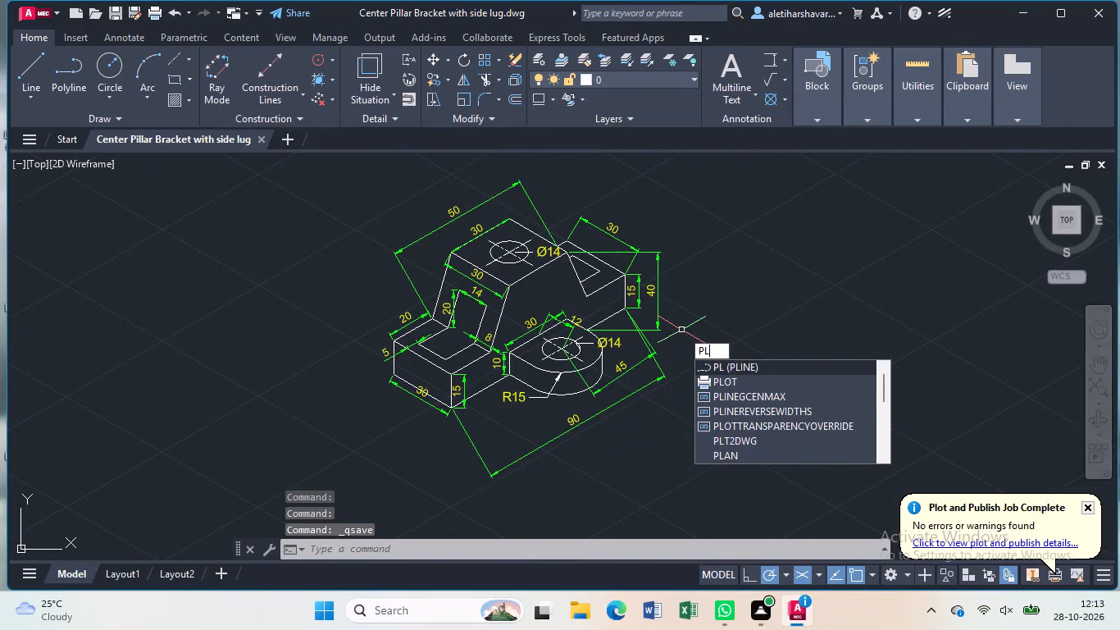
pyautogui.click(730, 377)
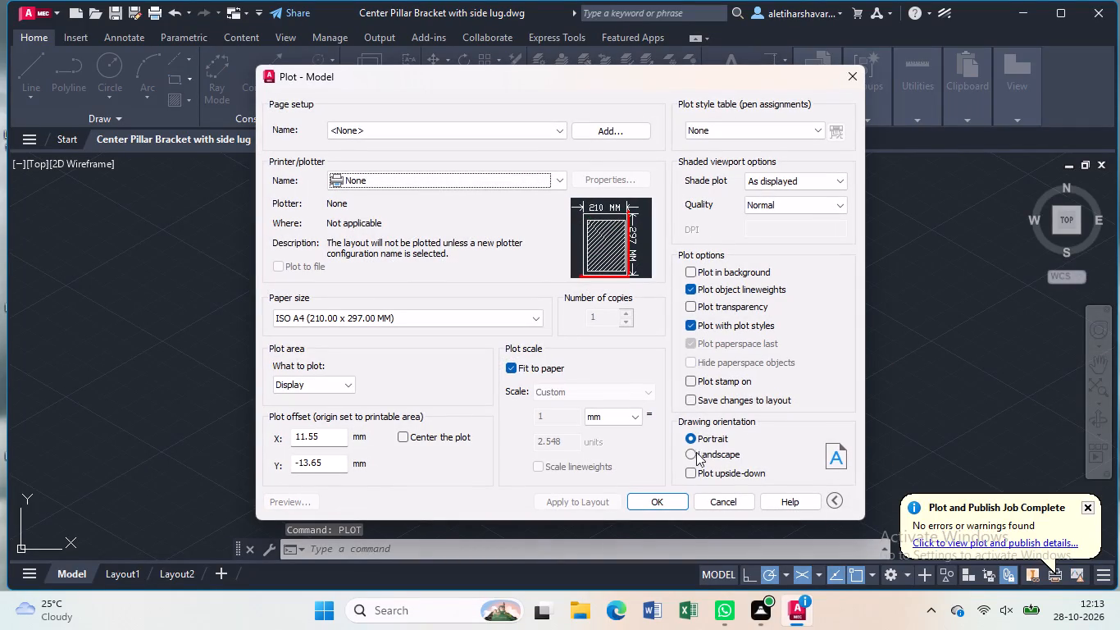
pyautogui.click(696, 454)
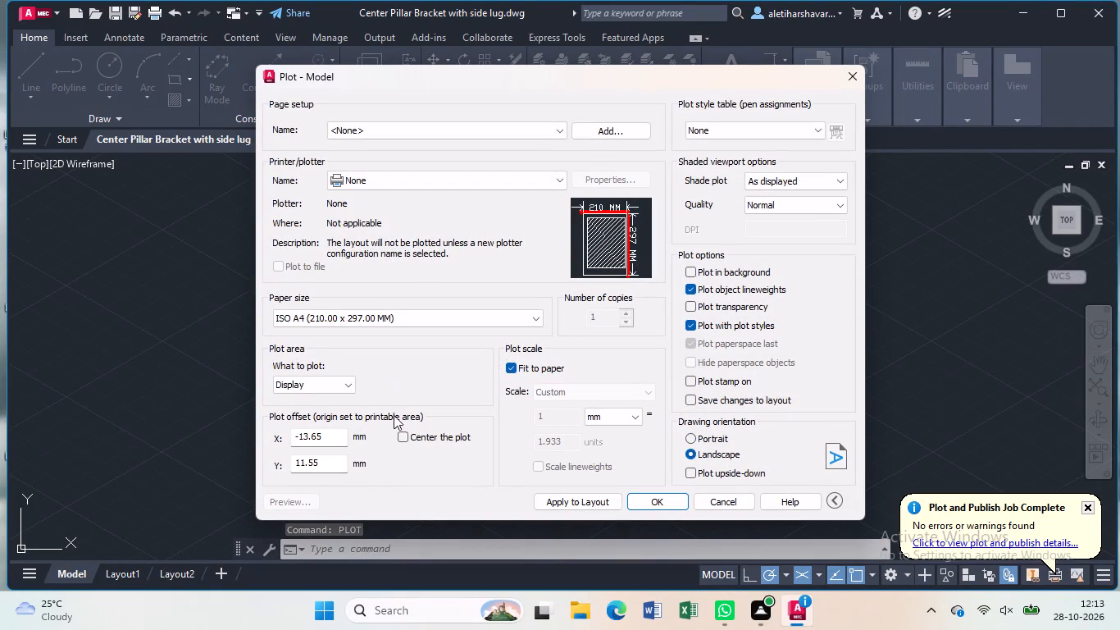
pyautogui.click(403, 432)
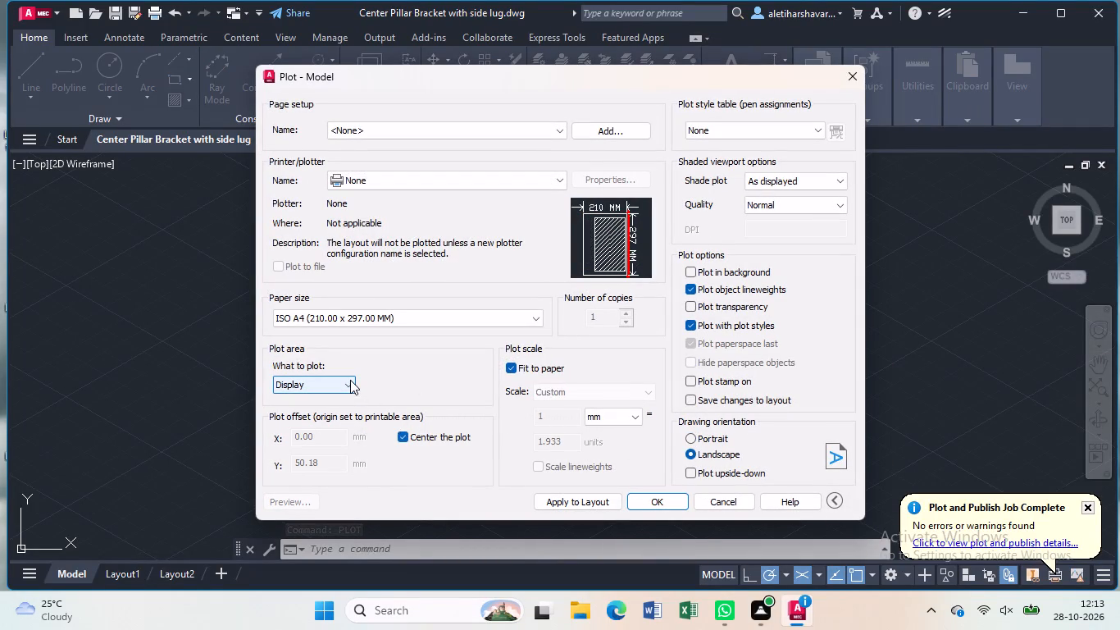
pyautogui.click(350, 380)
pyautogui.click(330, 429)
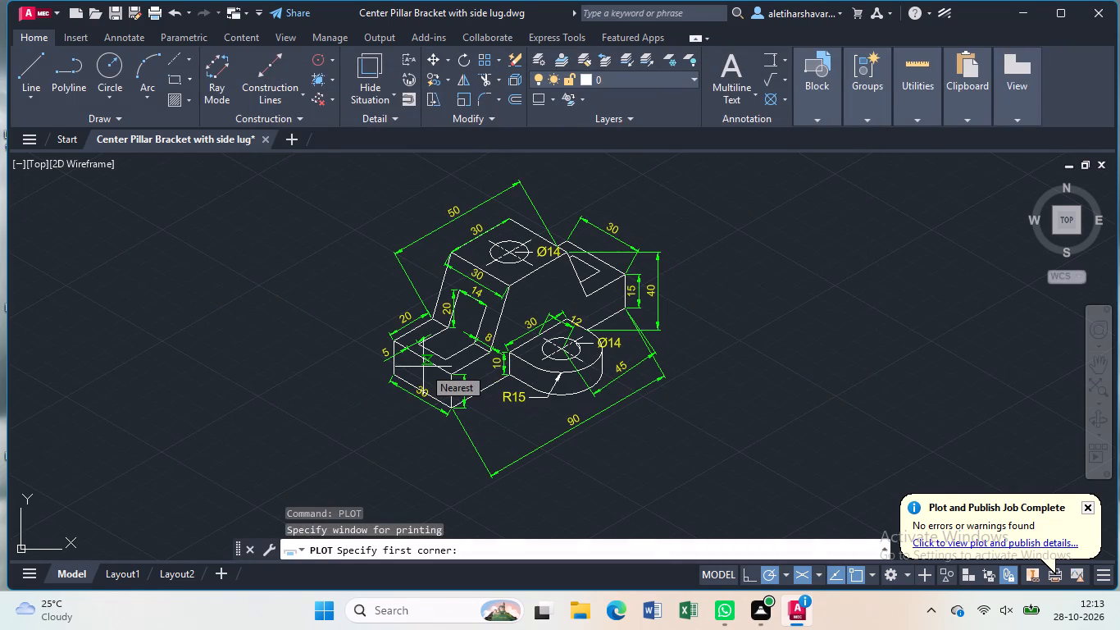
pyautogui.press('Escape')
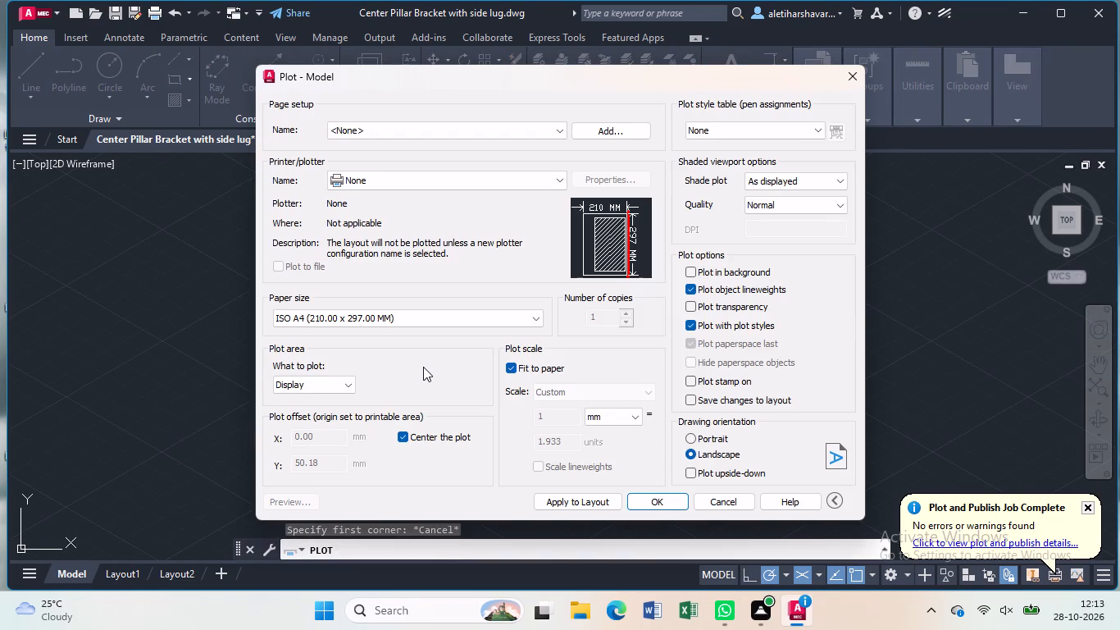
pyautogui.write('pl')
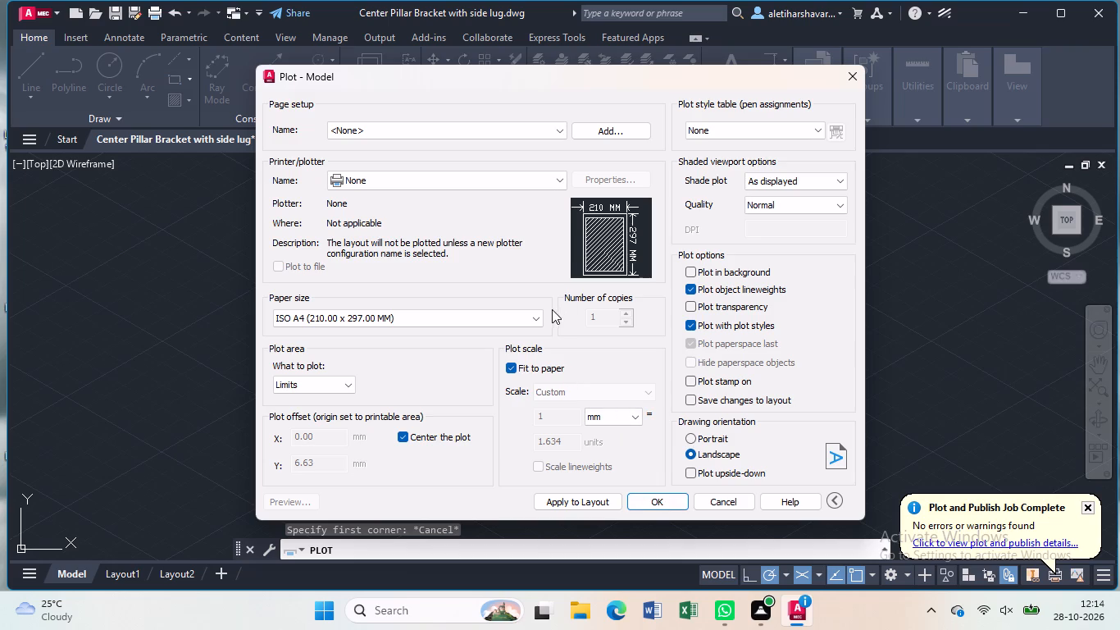
# Set the plotter to DWG To PDF.pc3 and the paper size to ISO A4 (297.00 x 210.00 MM).
pyautogui.click(561, 174)
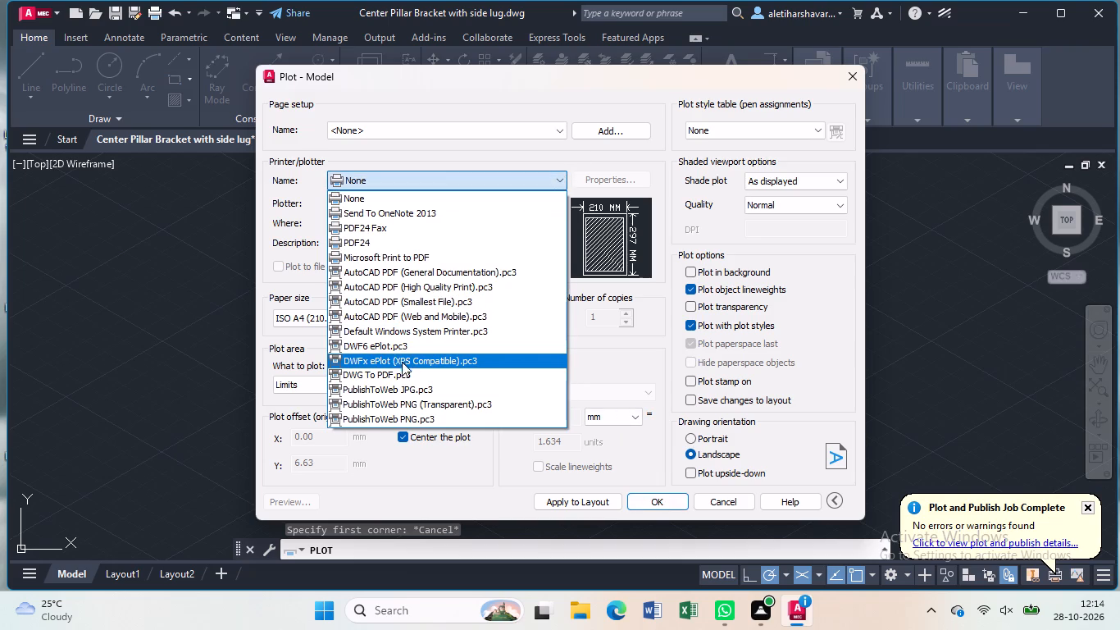
pyautogui.click(402, 370)
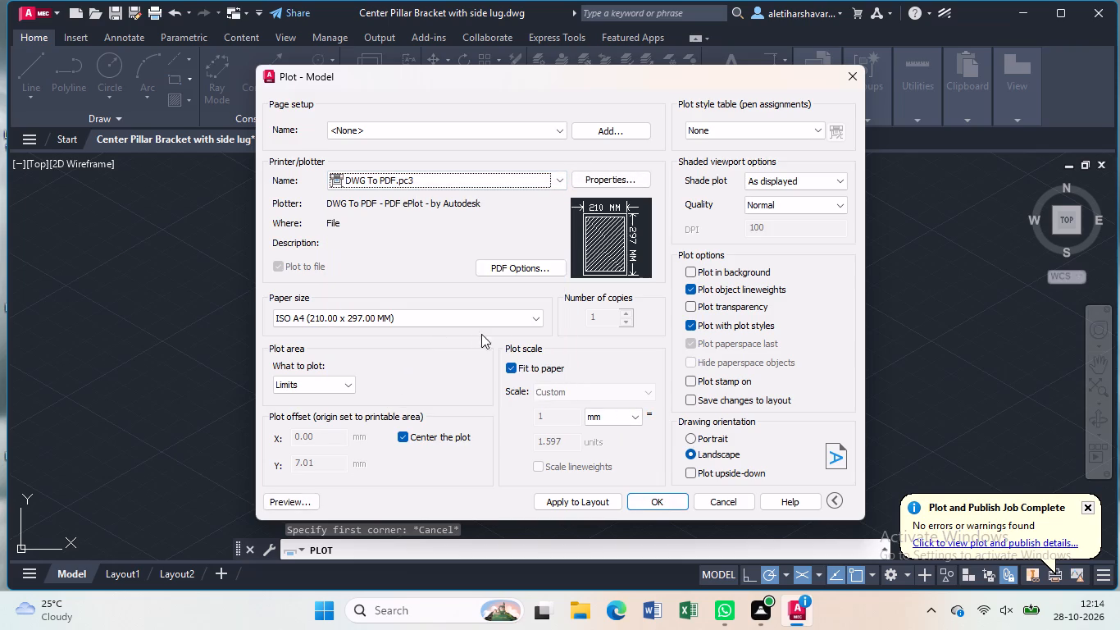
pyautogui.click(527, 322)
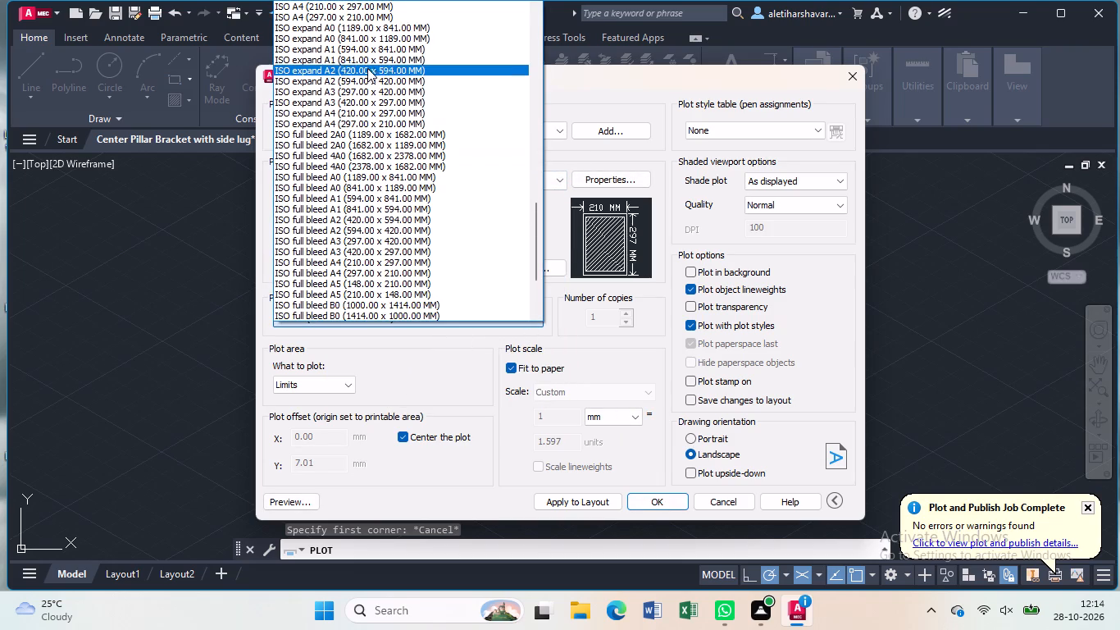
pyautogui.click(388, 20)
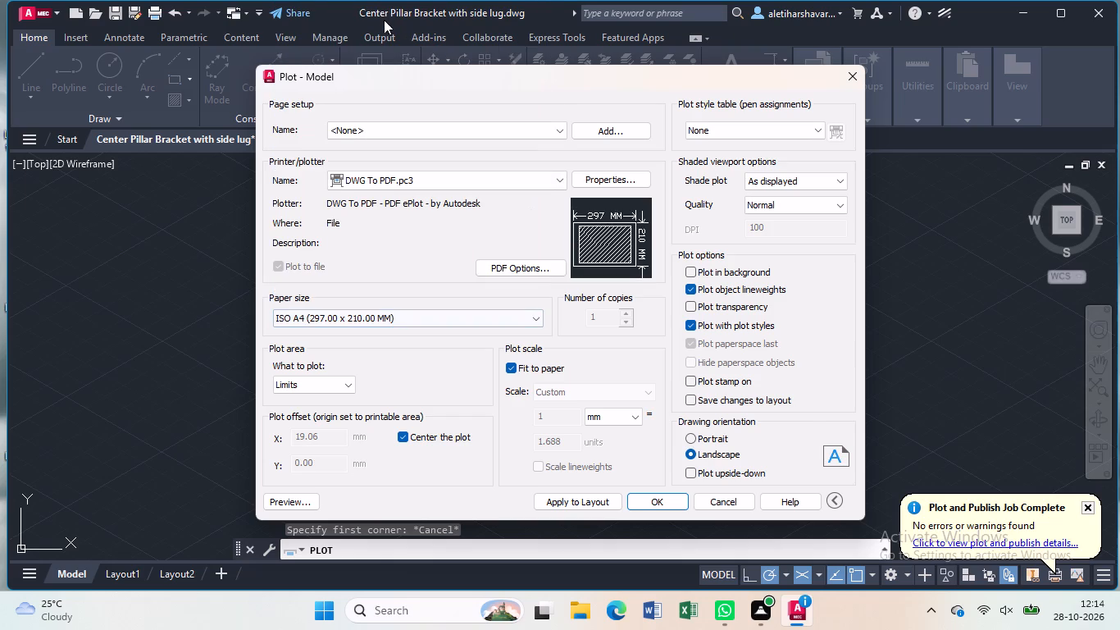
# Set the plot area to a window enclosing the whole bracket with all its dimensions.
pyautogui.click(349, 386)
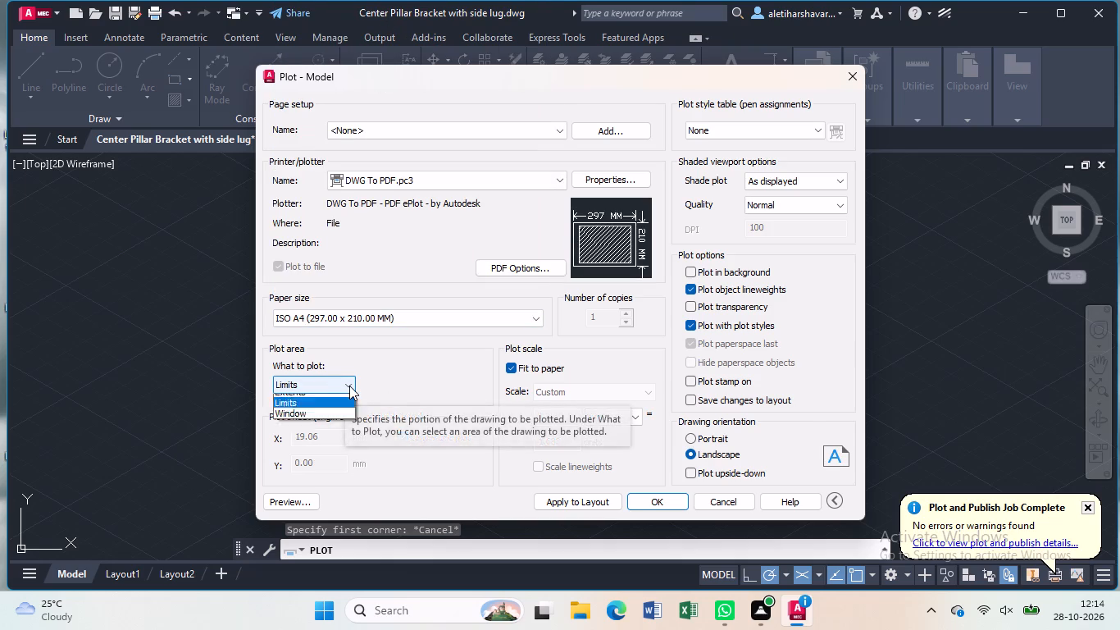
pyautogui.click(353, 431)
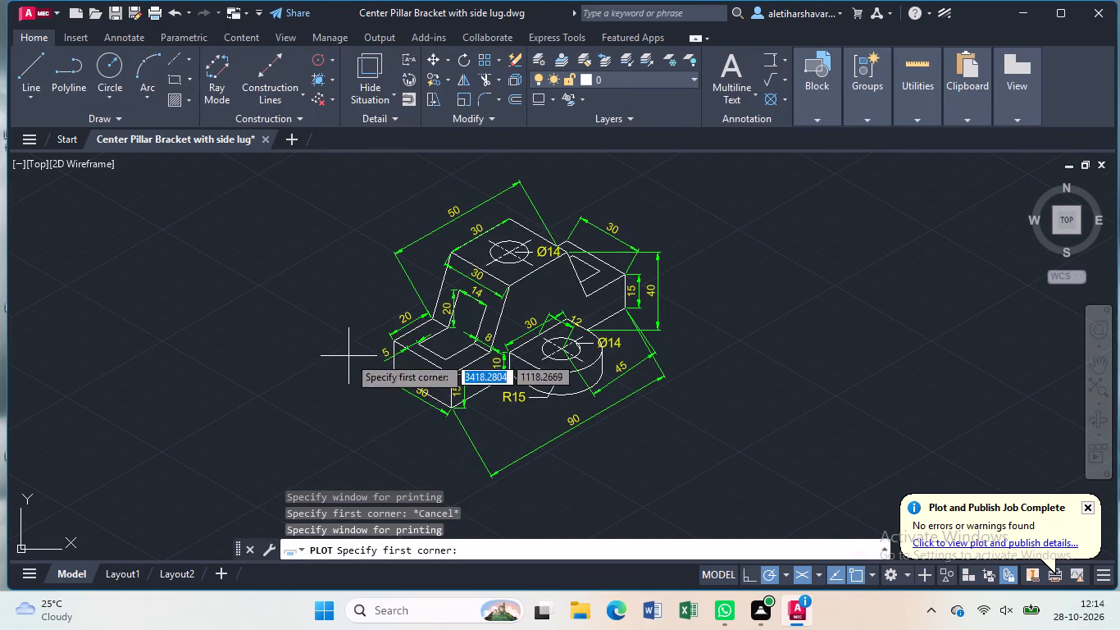
pyautogui.click(348, 167)
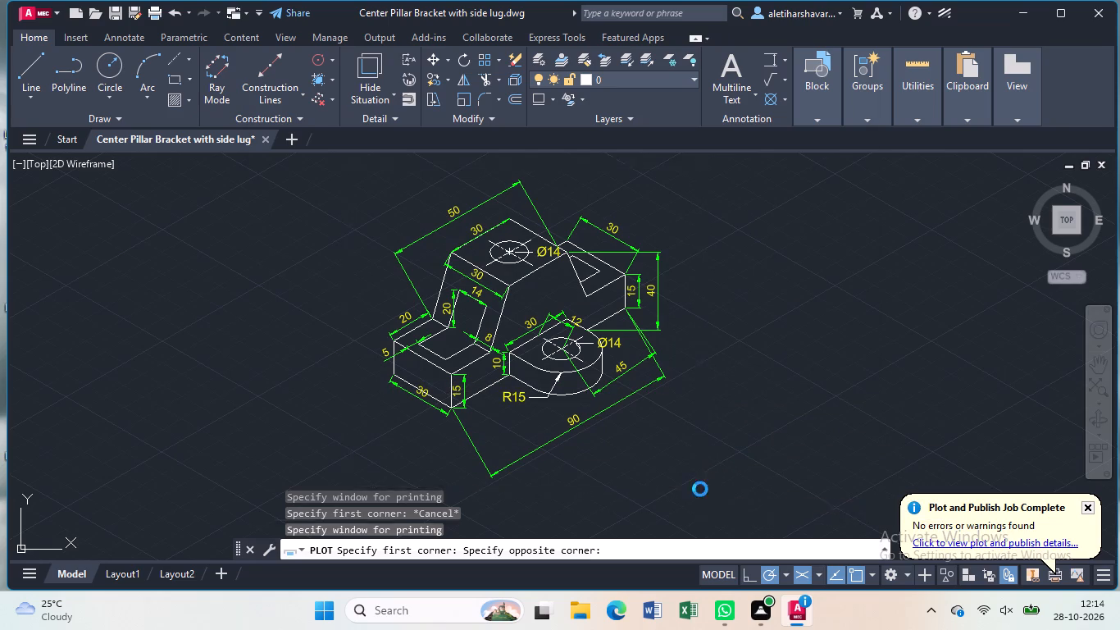
pyautogui.click(700, 489)
# Plot the bracket to a PDF in Documents under the suggested file name and close the PDF viewer that opens.
pyautogui.click(661, 496)
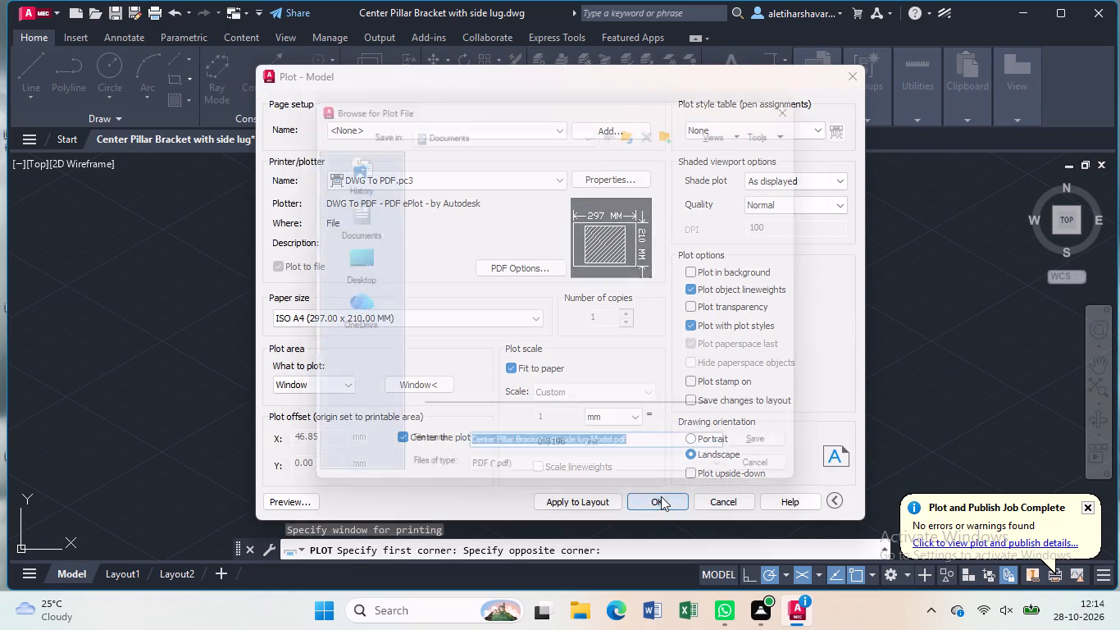
pyautogui.click(794, 455)
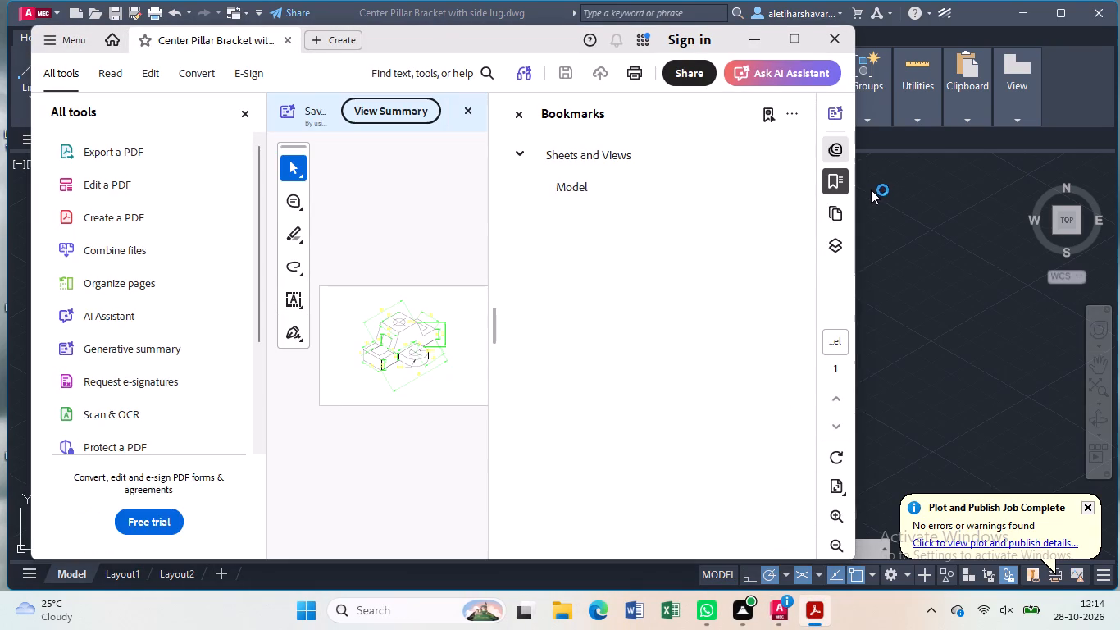
pyautogui.click(839, 31)
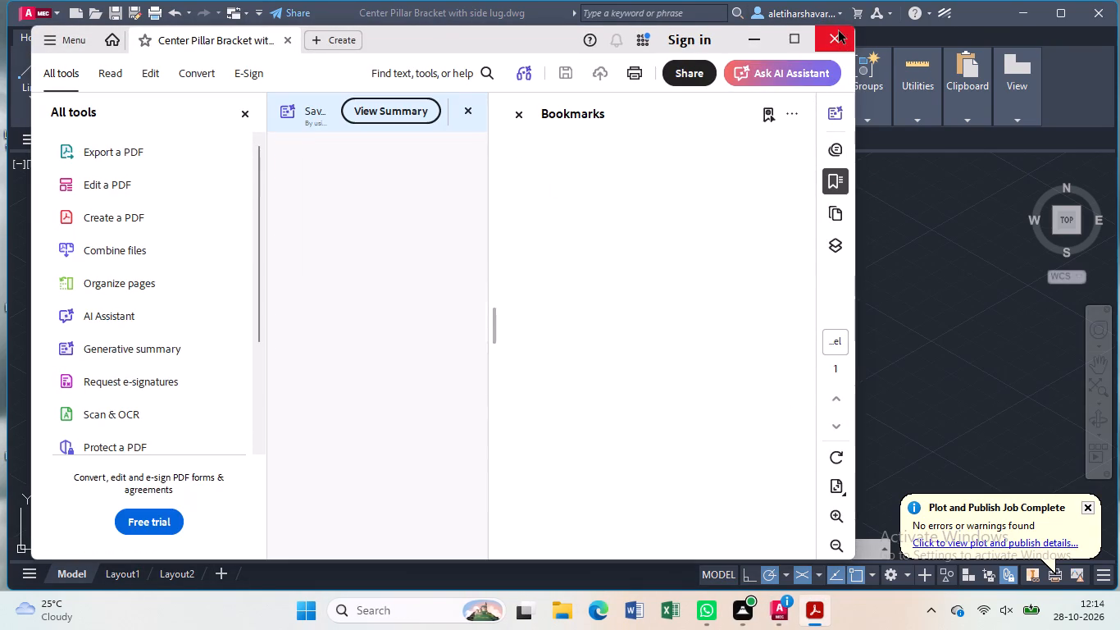